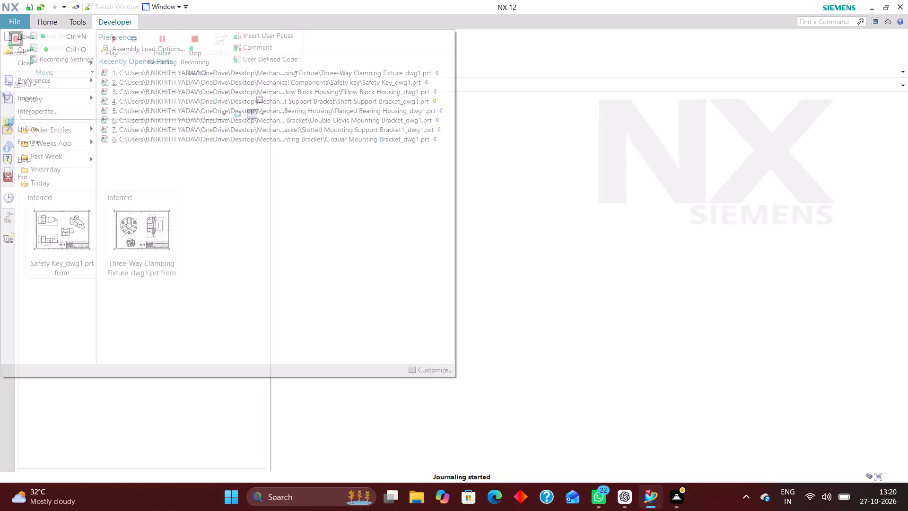
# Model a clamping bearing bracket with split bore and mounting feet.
# Create a new millimetre part from the Model template in the Mechanical Components\Clamping Bearing Bracket folder on the desktop.
pyautogui.click(27, 39)
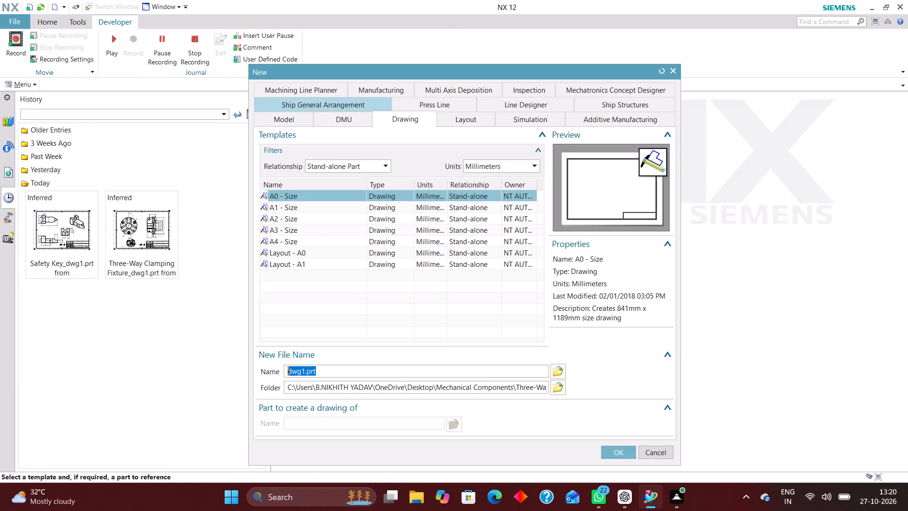
pyautogui.click(274, 117)
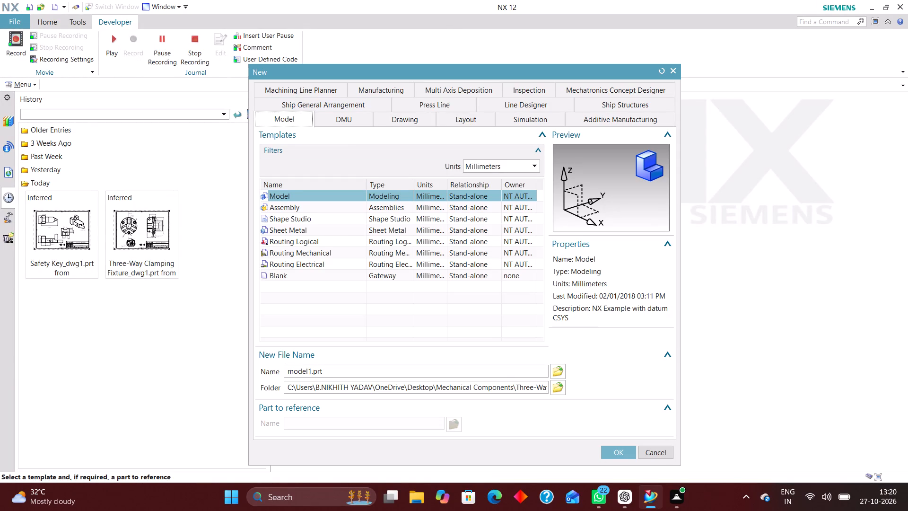
pyautogui.click(554, 388)
pyautogui.click(463, 195)
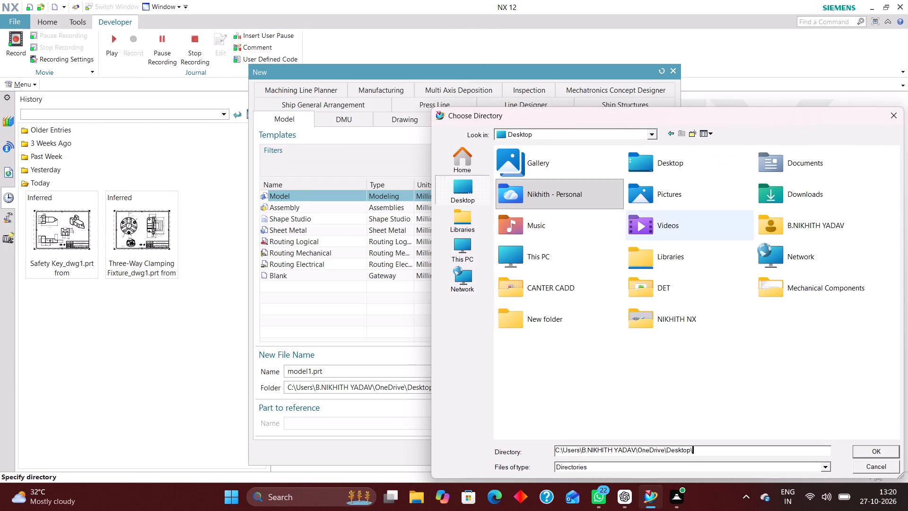
pyautogui.doubleClick(838, 288)
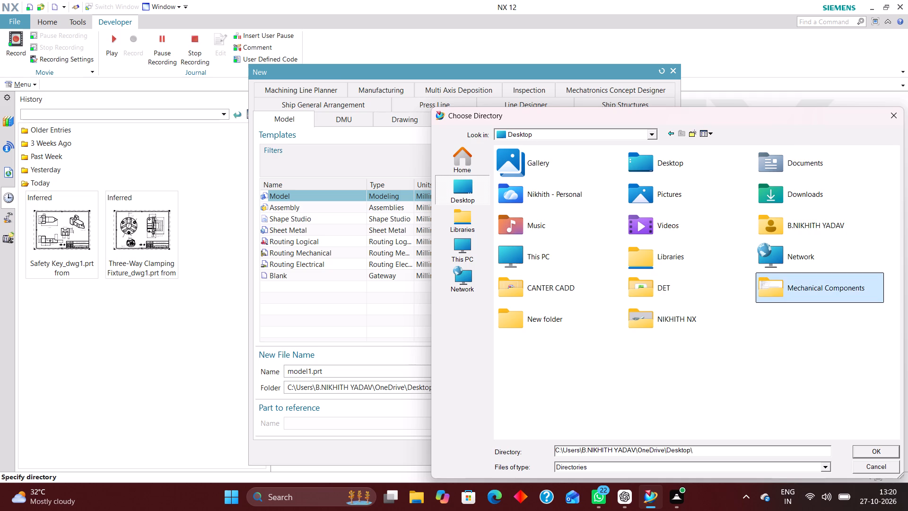
pyautogui.click(825, 281)
pyautogui.click(826, 277)
pyautogui.click(810, 318)
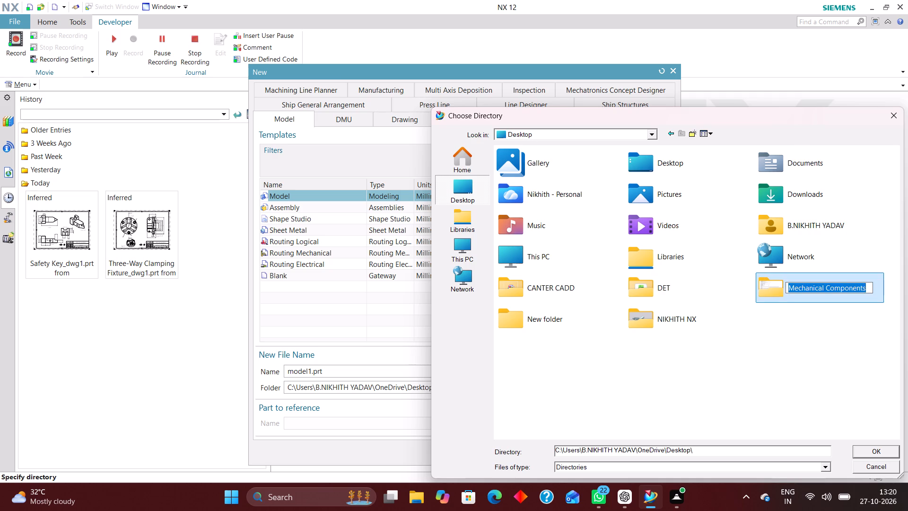
pyautogui.doubleClick(777, 299)
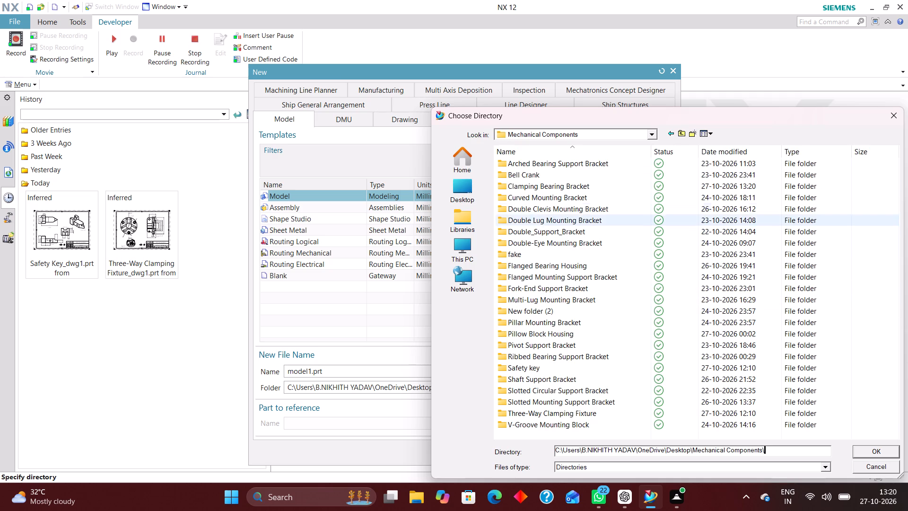
pyautogui.doubleClick(525, 183)
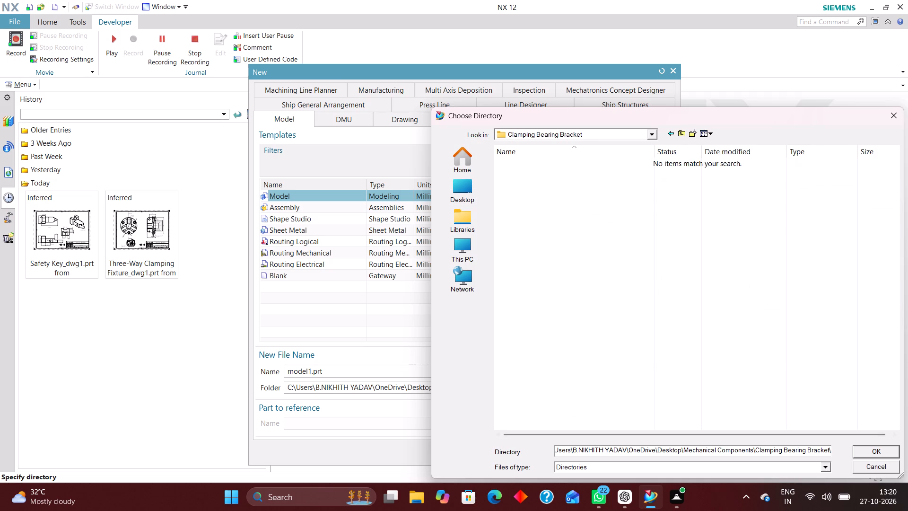
pyautogui.click(875, 450)
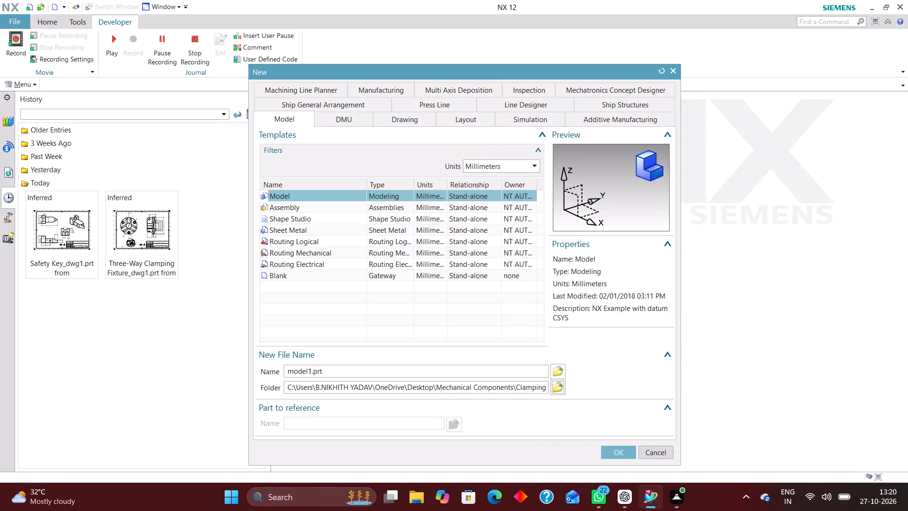
pyautogui.click(620, 450)
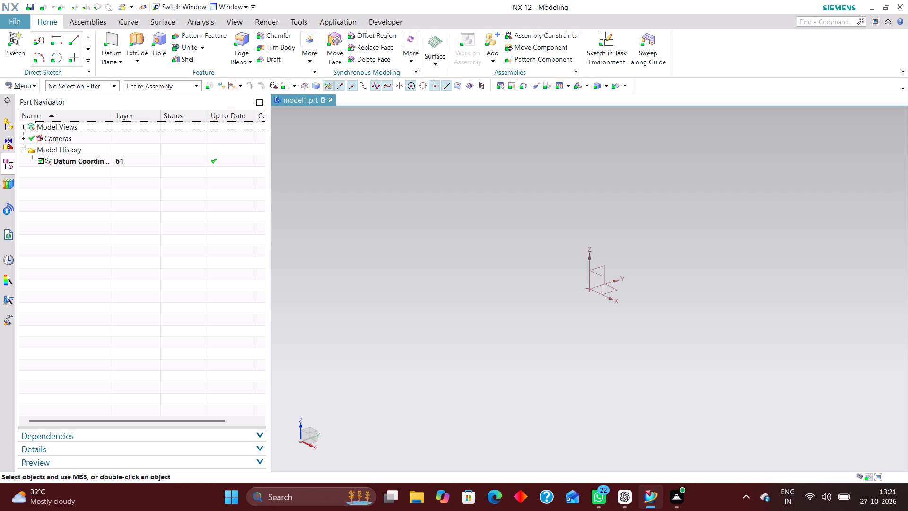
# Switch to File Explorer, open the Clamping Bearing Bracket PDF from the recent files and examine its dimensioned views.
pyautogui.click(419, 499)
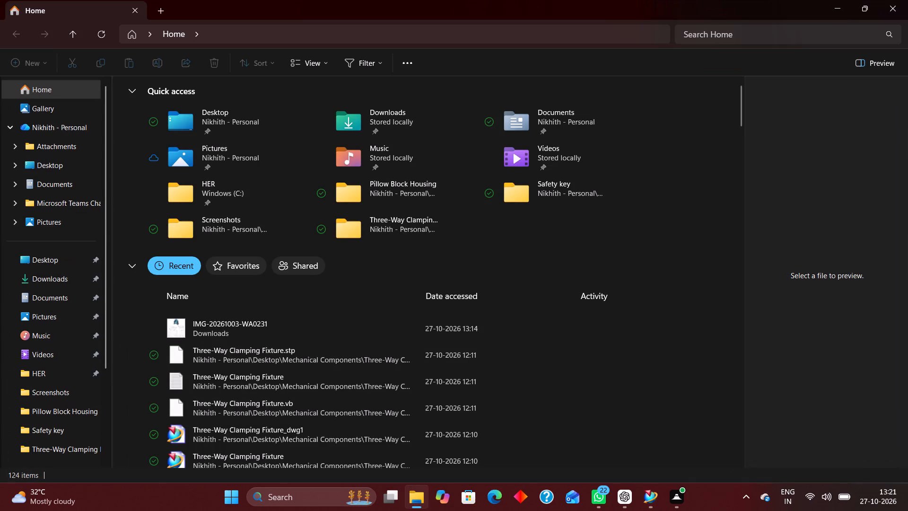
pyautogui.doubleClick(183, 322)
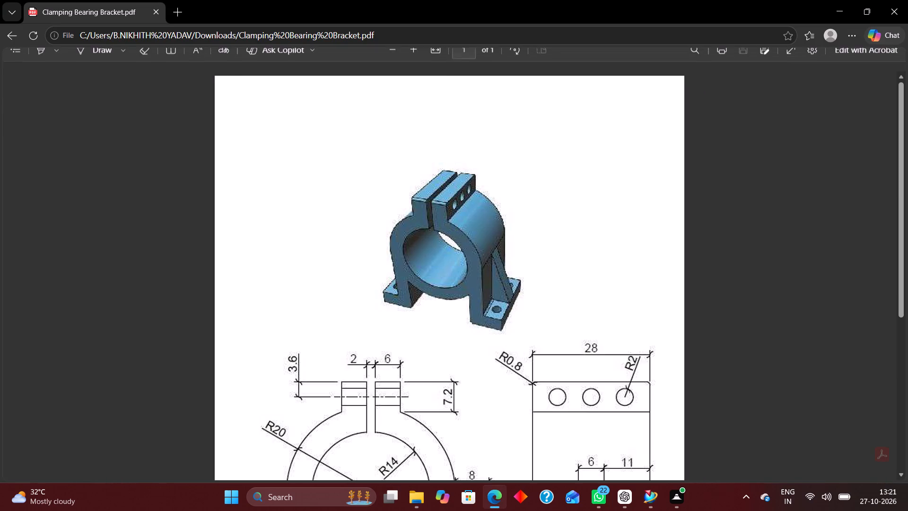
pyautogui.scroll(-3, 525, 306)
pyautogui.tripleClick(394, 59)
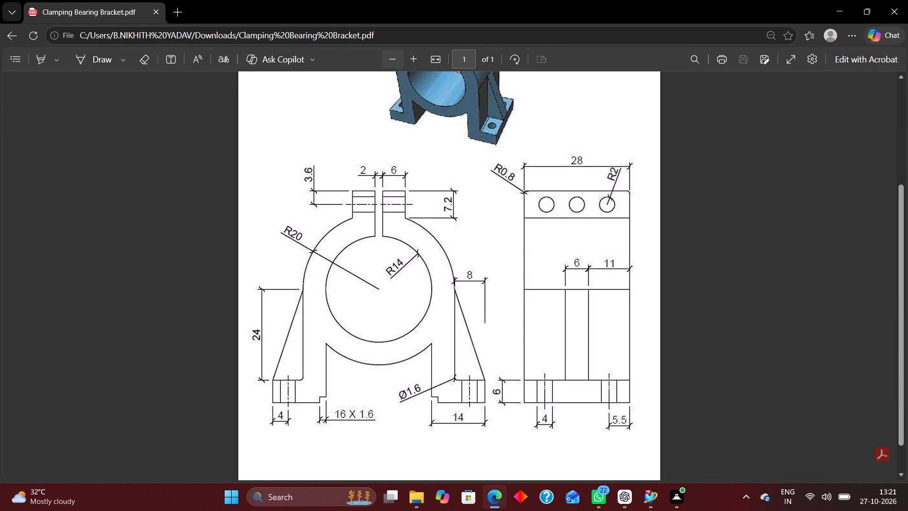
pyautogui.doubleClick(394, 58)
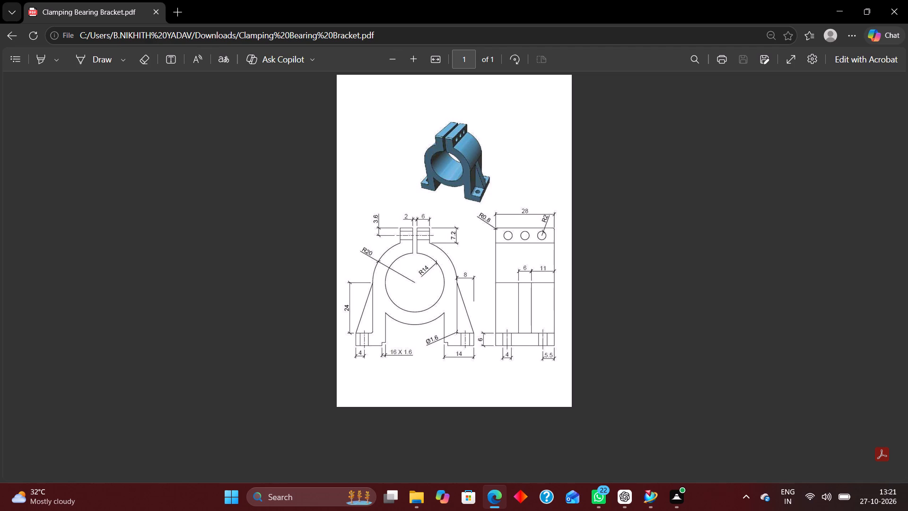
pyautogui.click(900, 8)
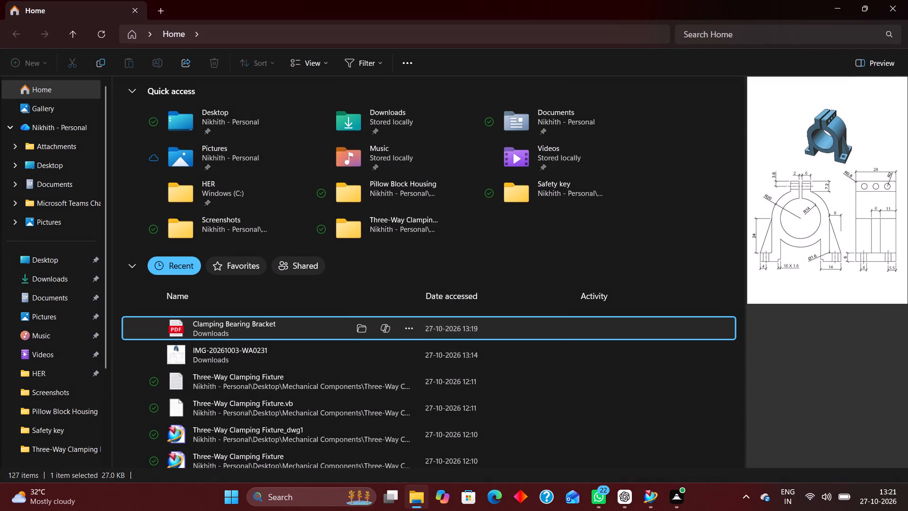
pyautogui.click(901, 7)
# Sketch a 40 mm diameter circle centred on the origin of the XZ datum plane and finish the sketch.
pyautogui.click(602, 30)
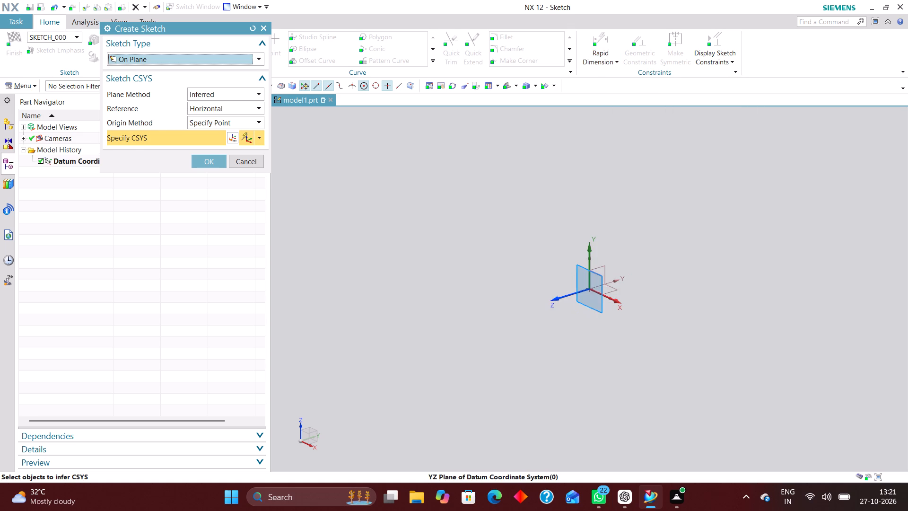
pyautogui.click(599, 280)
pyautogui.click(213, 169)
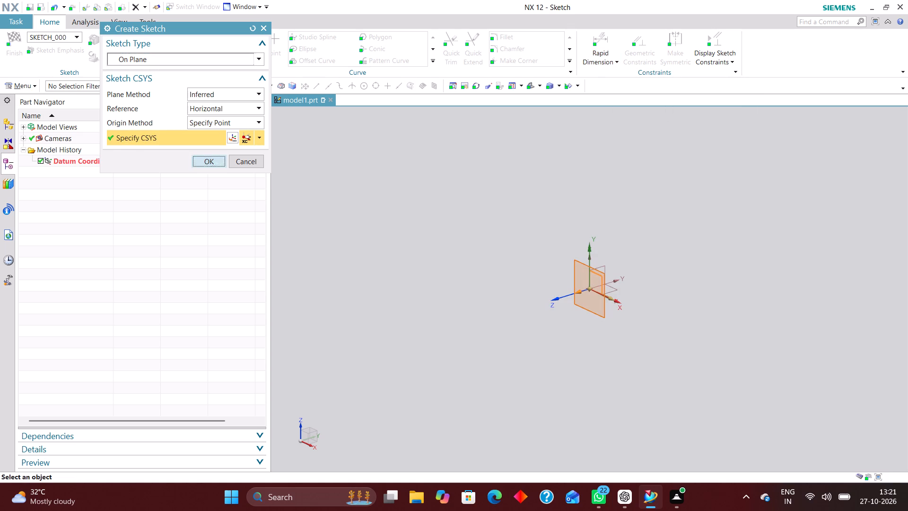
pyautogui.click(210, 162)
pyautogui.click(252, 40)
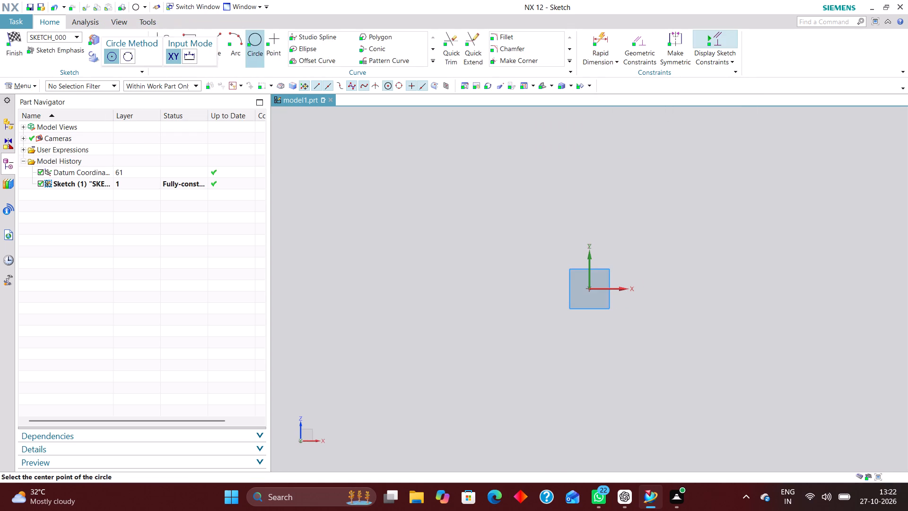
pyautogui.click(588, 286)
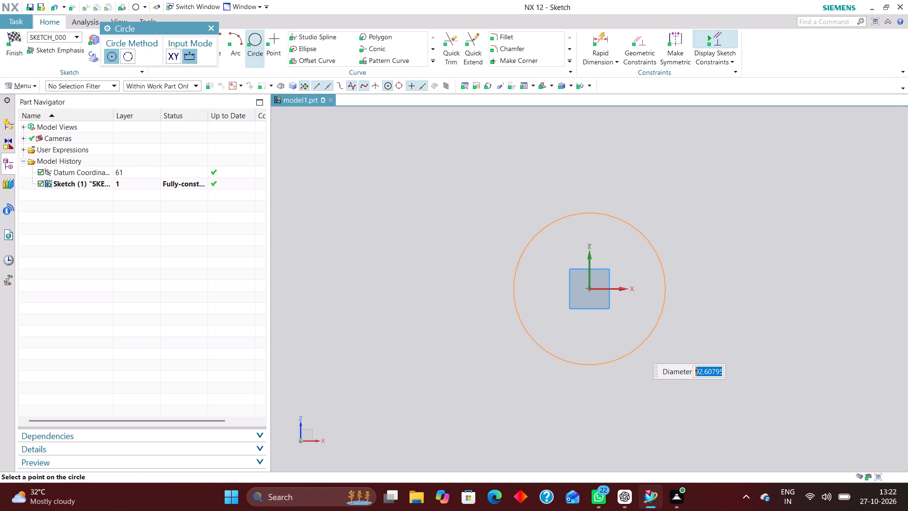
pyautogui.write('40')
pyautogui.press('Return')
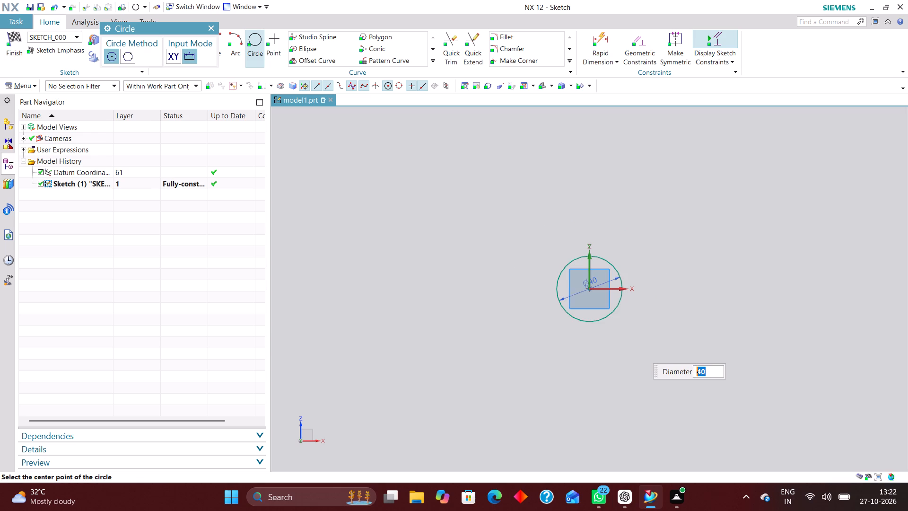
pyautogui.click(210, 29)
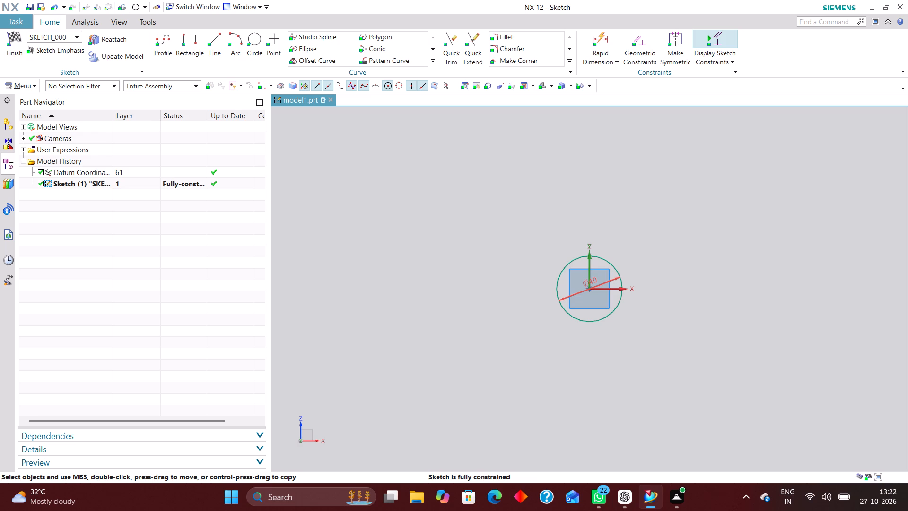
pyautogui.click(14, 36)
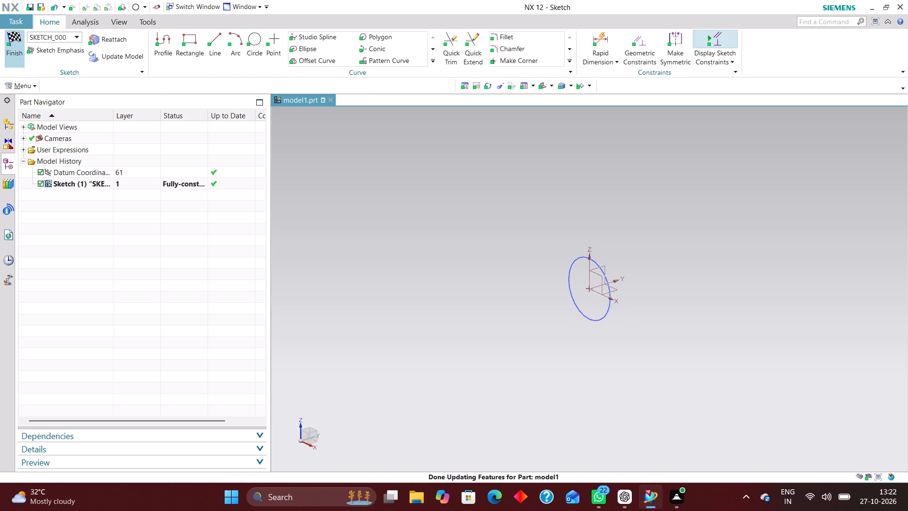
# Extrude the circle symmetrically about its plane with a distance of 28/2 mm and no Boolean.
pyautogui.click(134, 40)
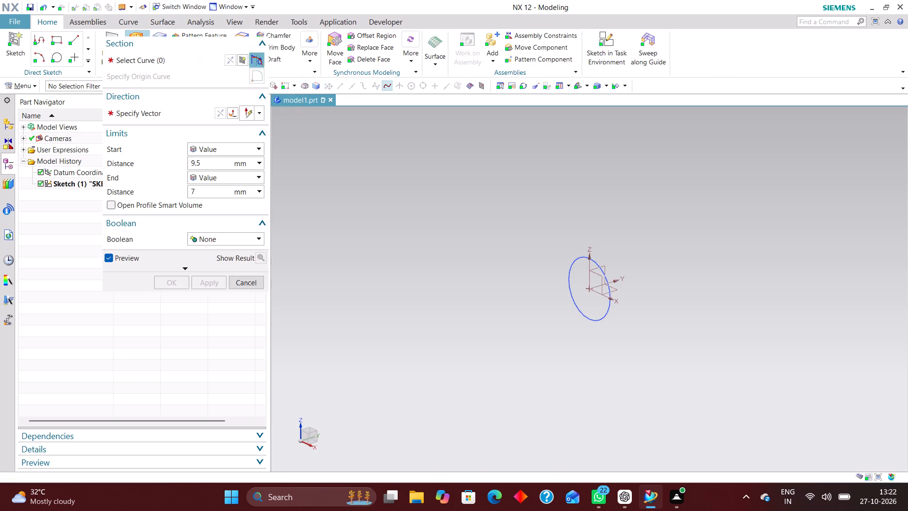
pyautogui.click(591, 258)
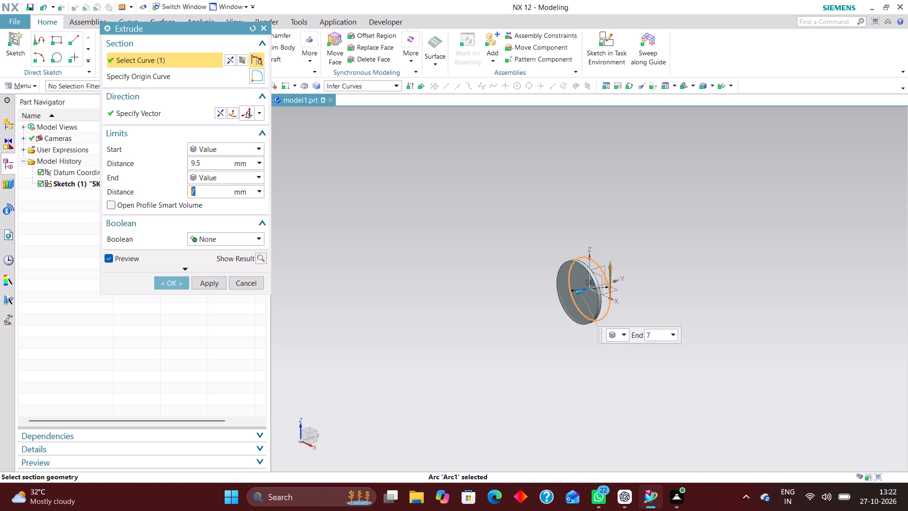
pyautogui.moveTo(208, 159); pyautogui.dragTo(175, 163)
pyautogui.press('0')
pyautogui.press('Return')
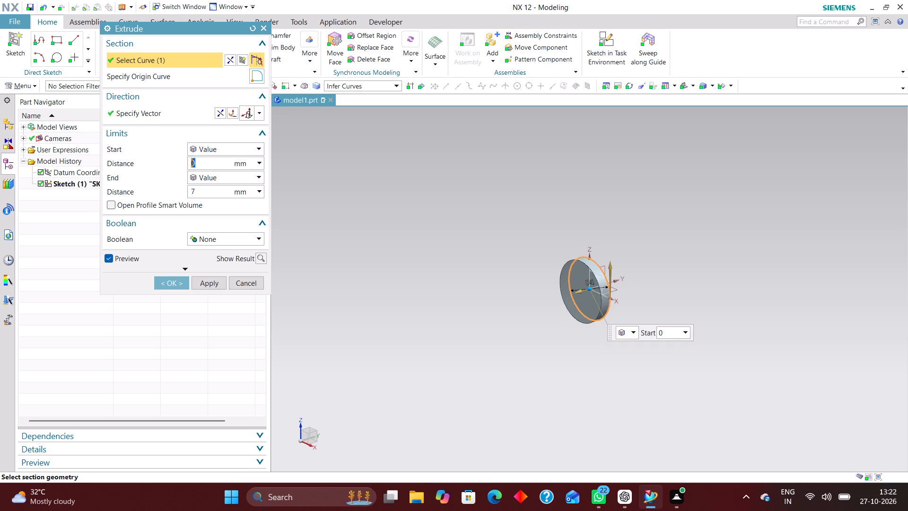
pyautogui.click(237, 146)
pyautogui.click(230, 171)
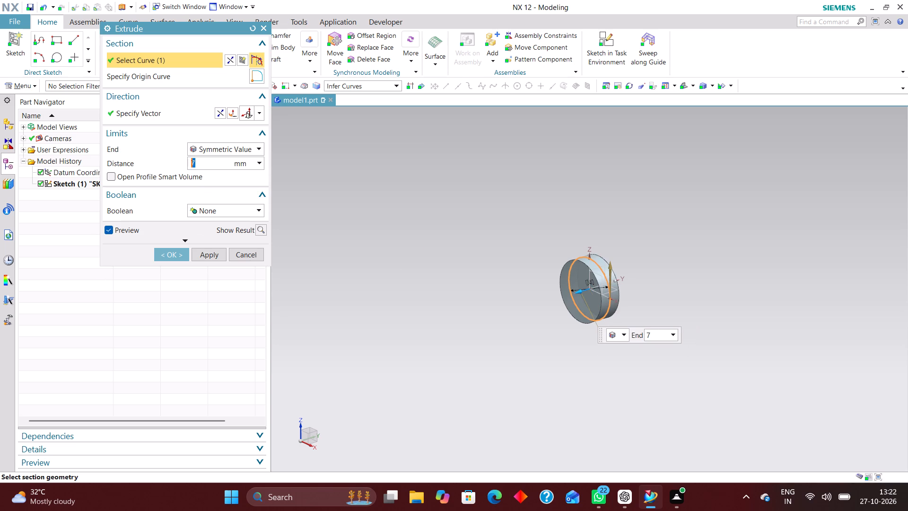
pyautogui.write('28/2')
pyautogui.press('Return')
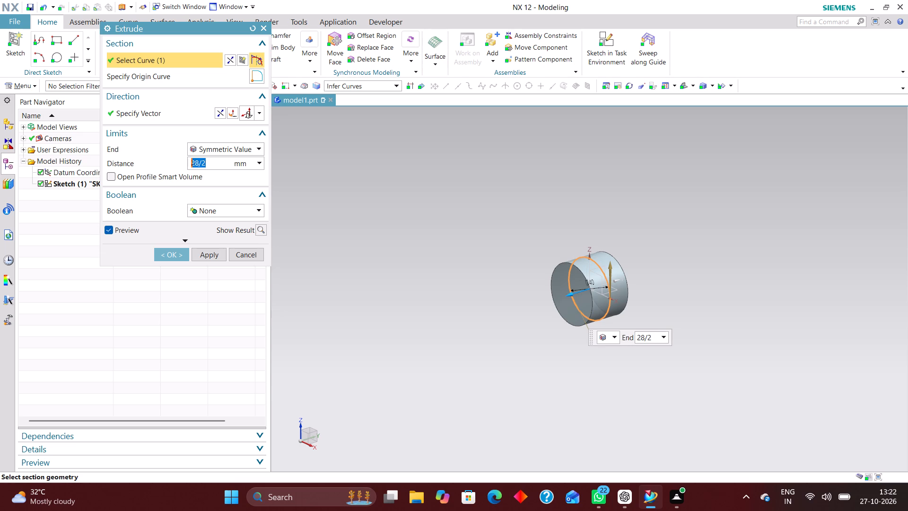
pyautogui.click(171, 251)
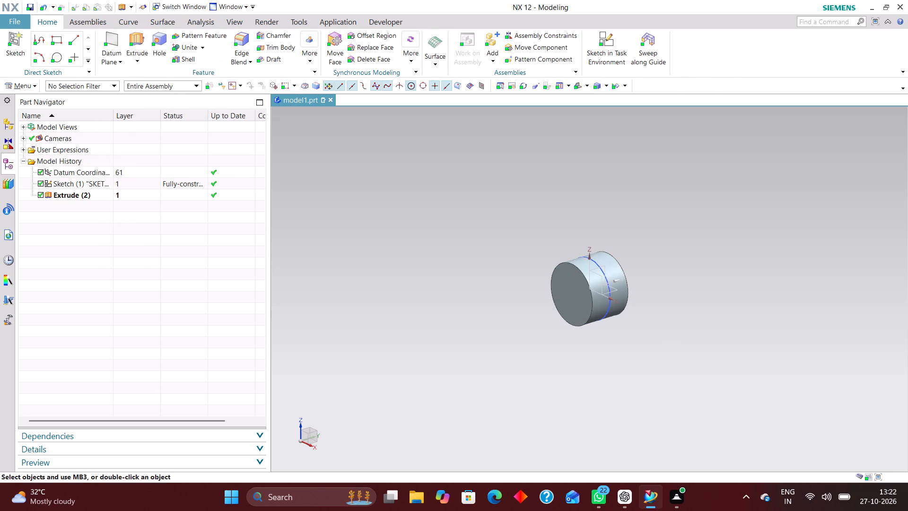
# Hide the circle sketch used for the extruded cylinder.
pyautogui.moveTo(595, 257); pyautogui.dragTo(596, 308, button='right')
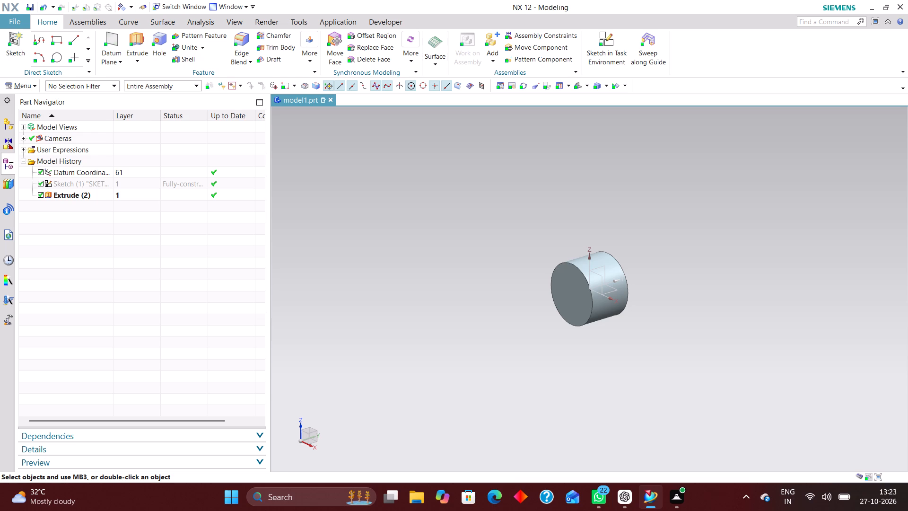
# Create a new sketch on the XZ plane of the datum coordinate system.
pyautogui.click(601, 36)
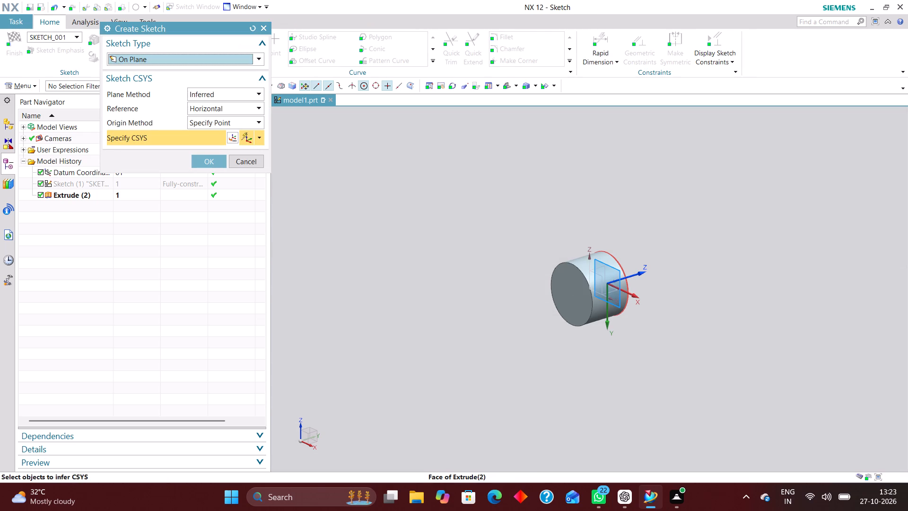
pyautogui.click(601, 278)
pyautogui.moveTo(371, 201); pyautogui.dragTo(349, 220)
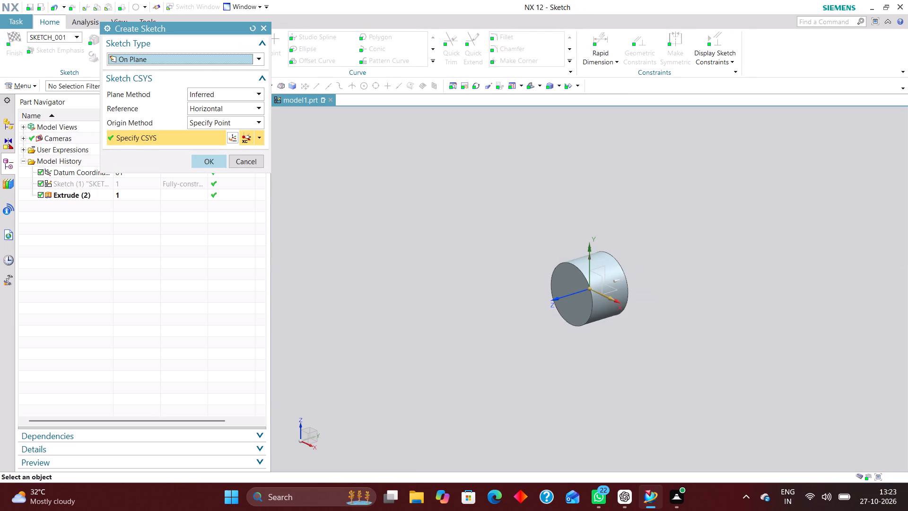
pyautogui.click(602, 275)
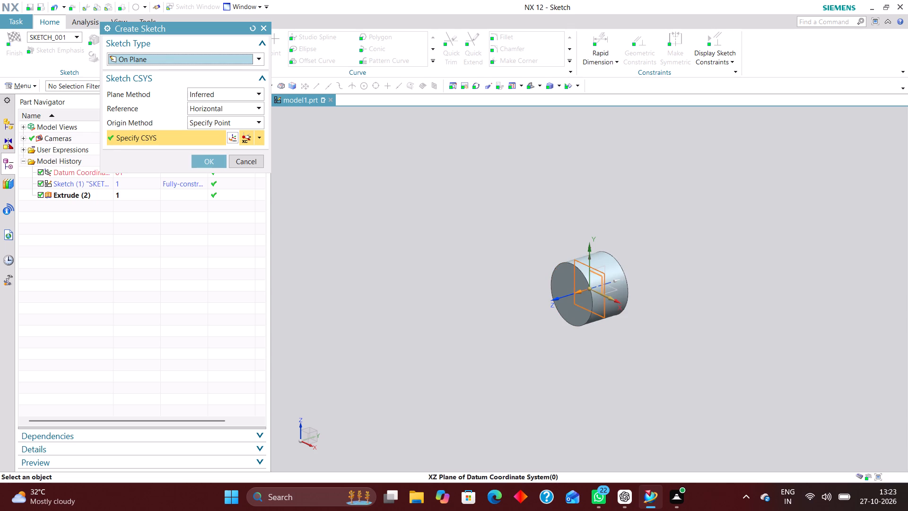
pyautogui.click(253, 26)
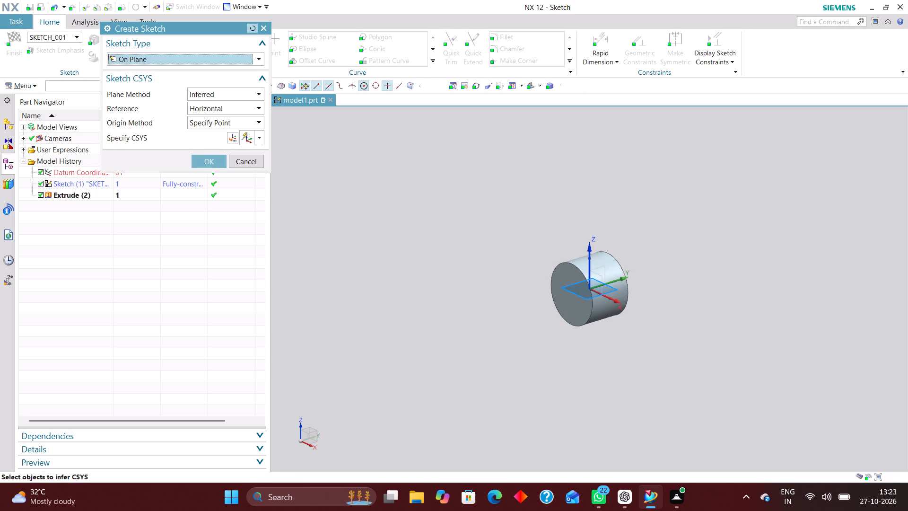
pyautogui.click(601, 276)
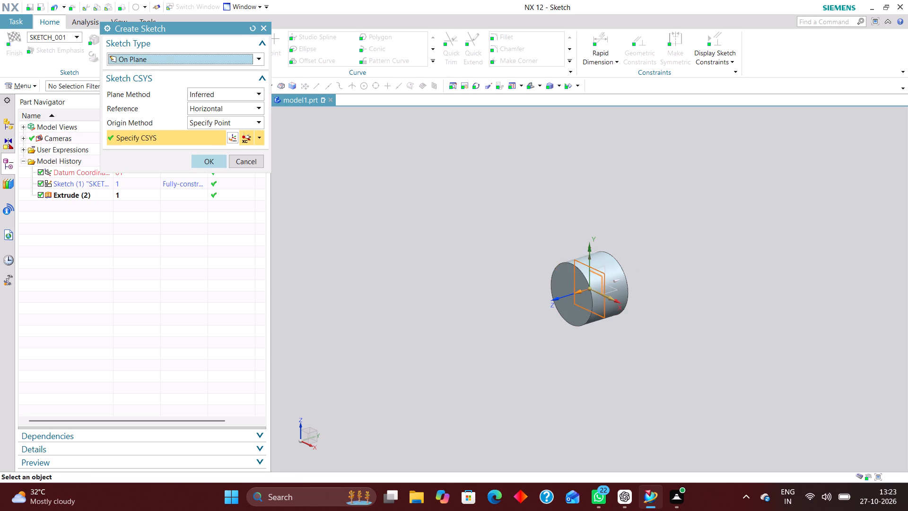
pyautogui.click(213, 159)
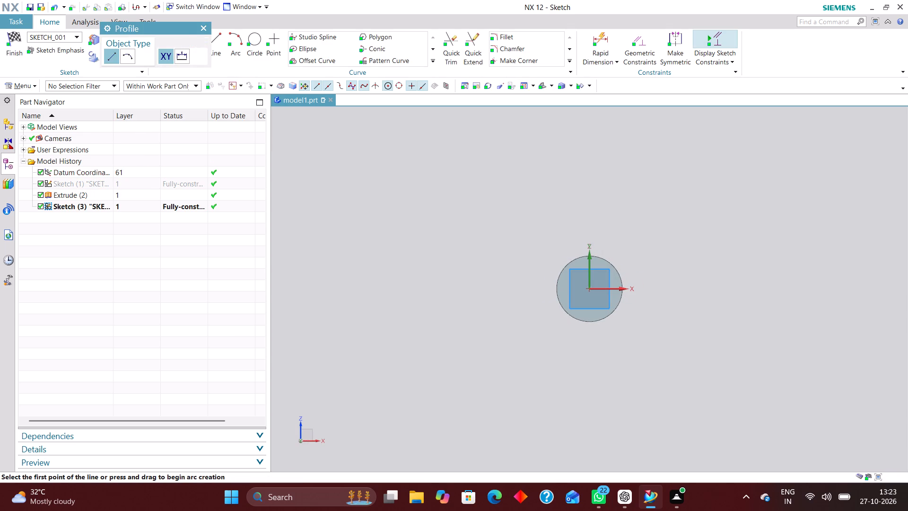
# Draw a rectangle about 32 mm high and wider than the cylinder, extending downward from near the horizontal axis.
pyautogui.moveTo(184, 27); pyautogui.dragTo(152, 160)
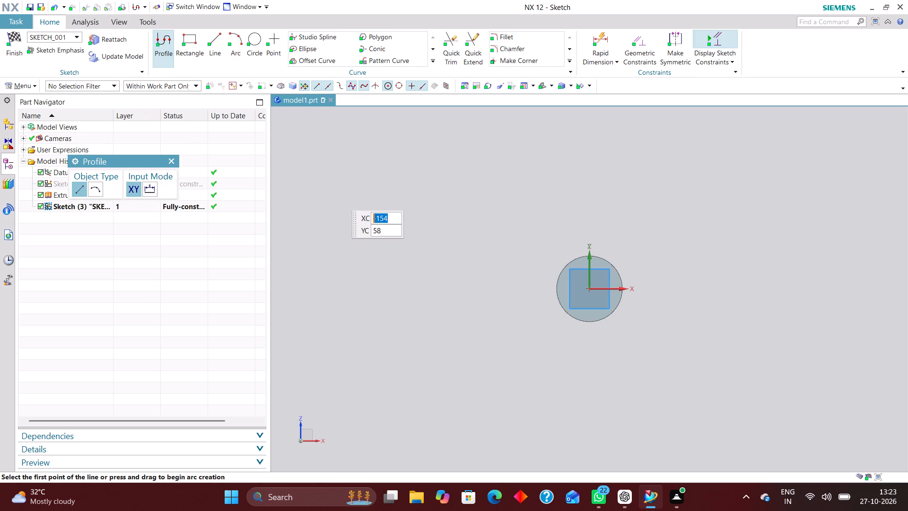
pyautogui.click(191, 38)
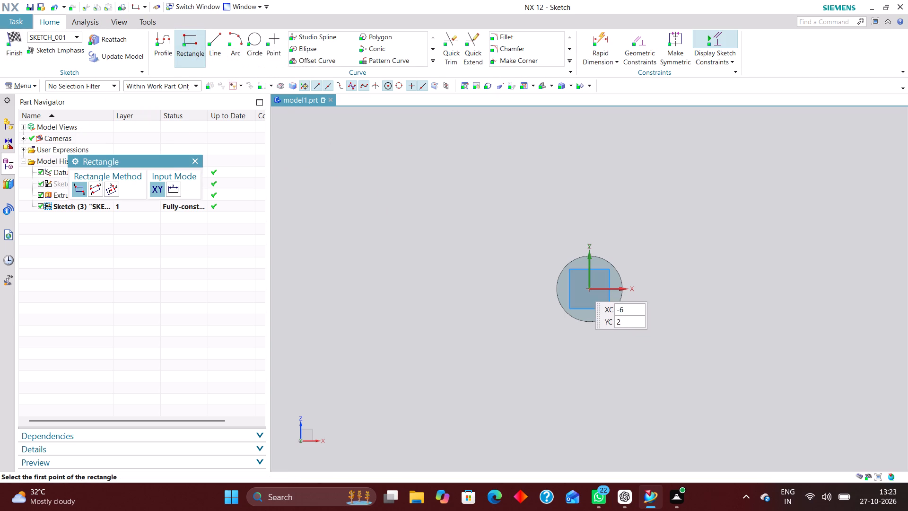
pyautogui.click(544, 288)
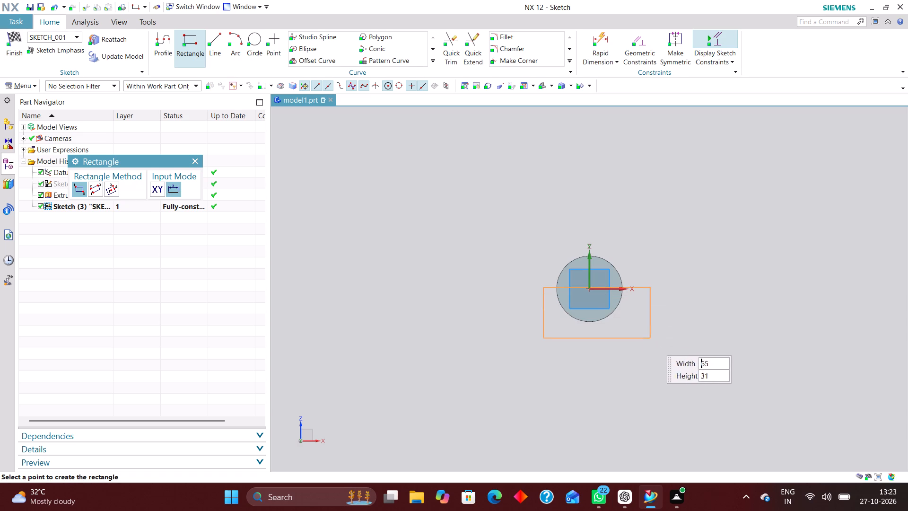
pyautogui.click(638, 340)
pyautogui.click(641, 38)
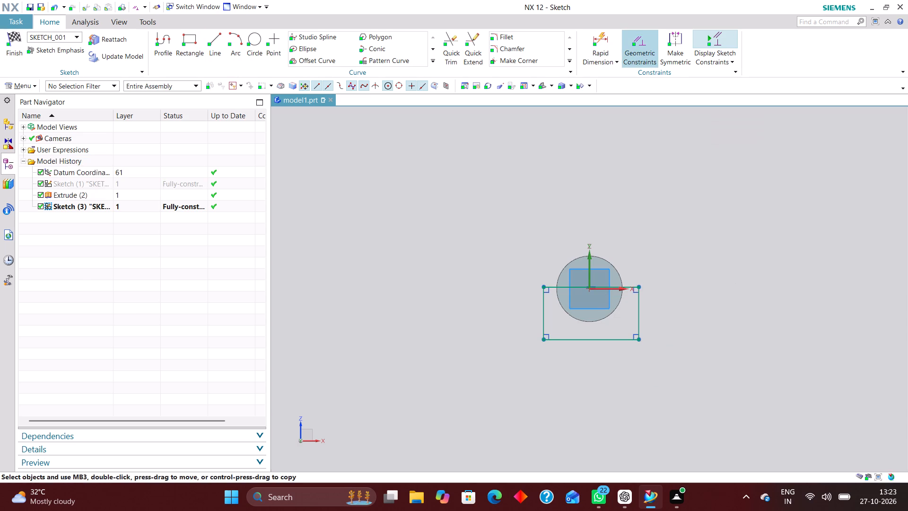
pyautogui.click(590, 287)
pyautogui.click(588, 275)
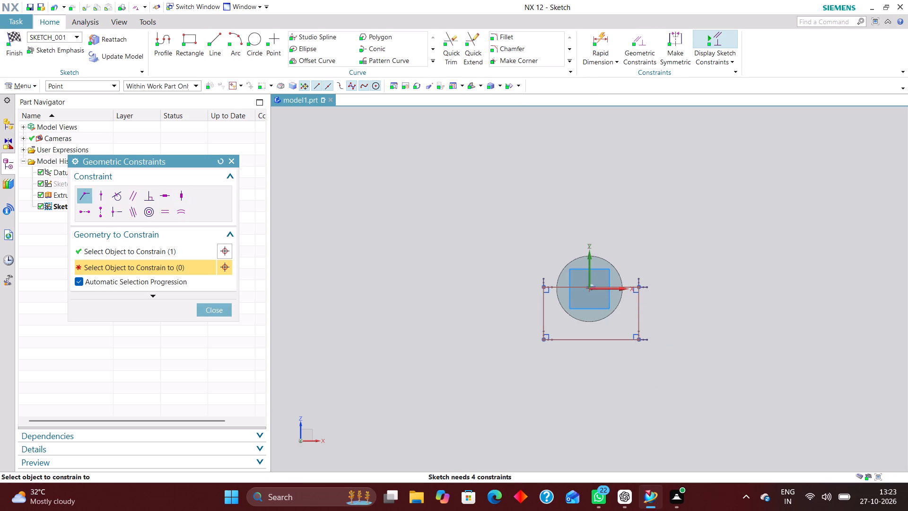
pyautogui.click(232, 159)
# Apply Point on Curve constraints placing the midpoint of the rectangle's top line on both the vertical and horizontal sketch axes.
pyautogui.click(634, 39)
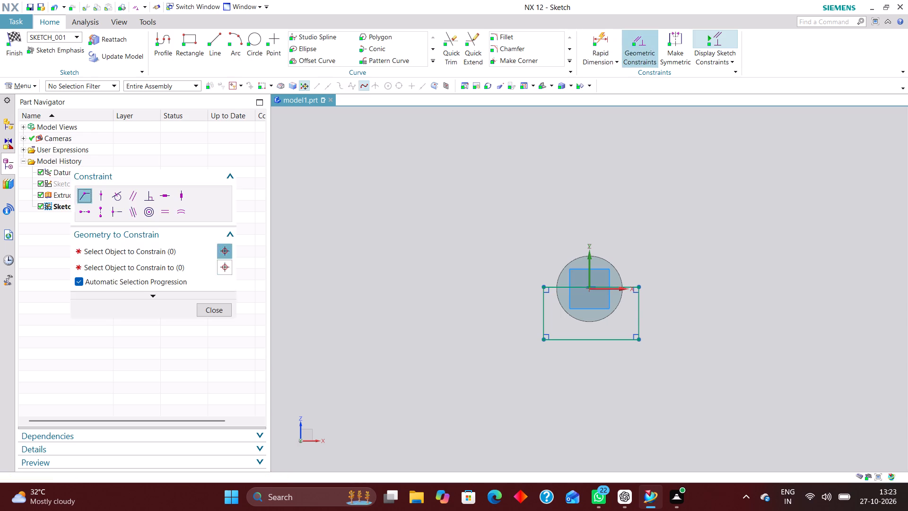
pyautogui.click(105, 199)
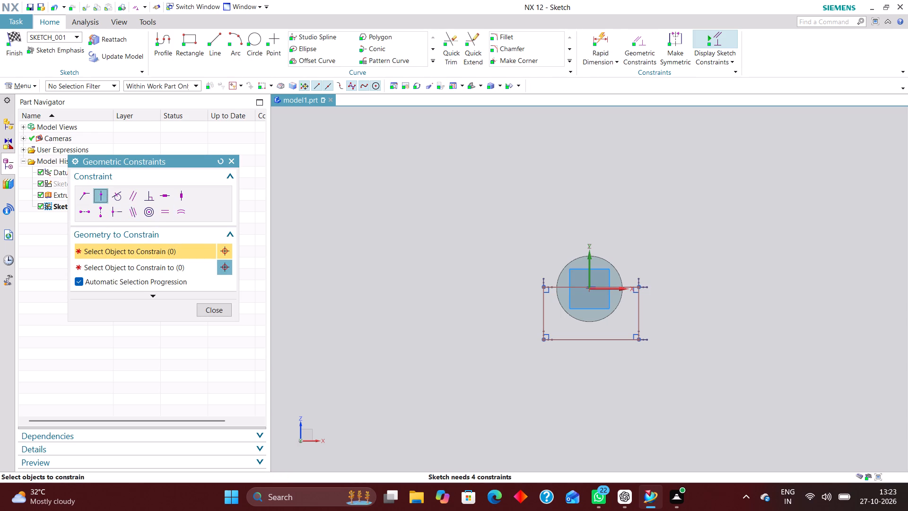
pyautogui.scroll(5, 611, 306)
pyautogui.click(563, 254)
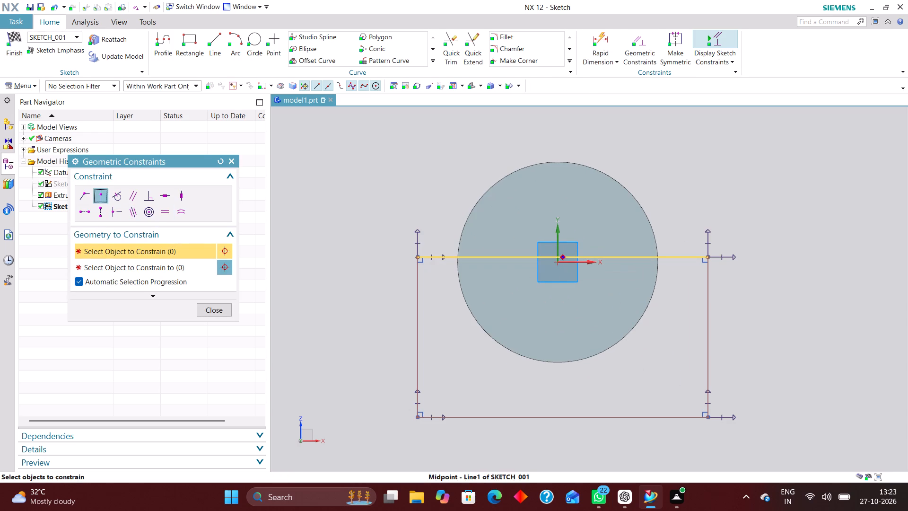
pyautogui.click(556, 241)
pyautogui.click(557, 253)
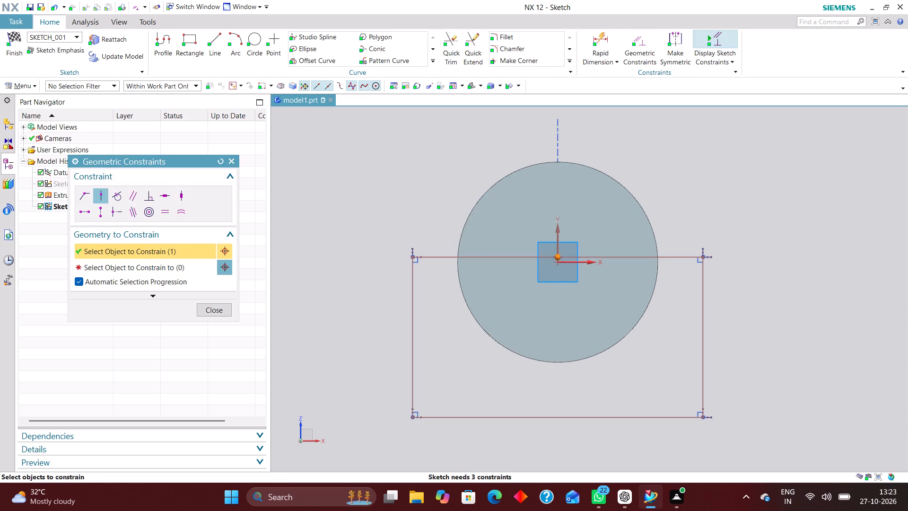
pyautogui.click(567, 262)
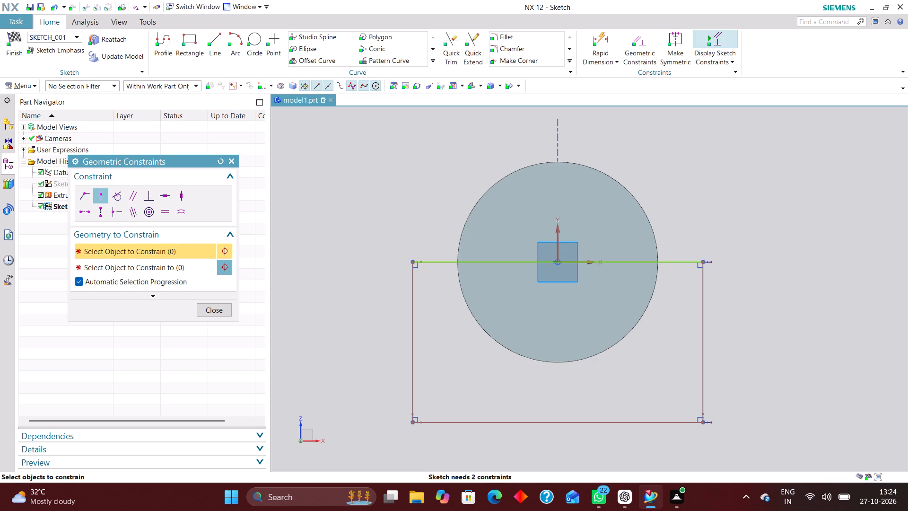
pyautogui.click(216, 308)
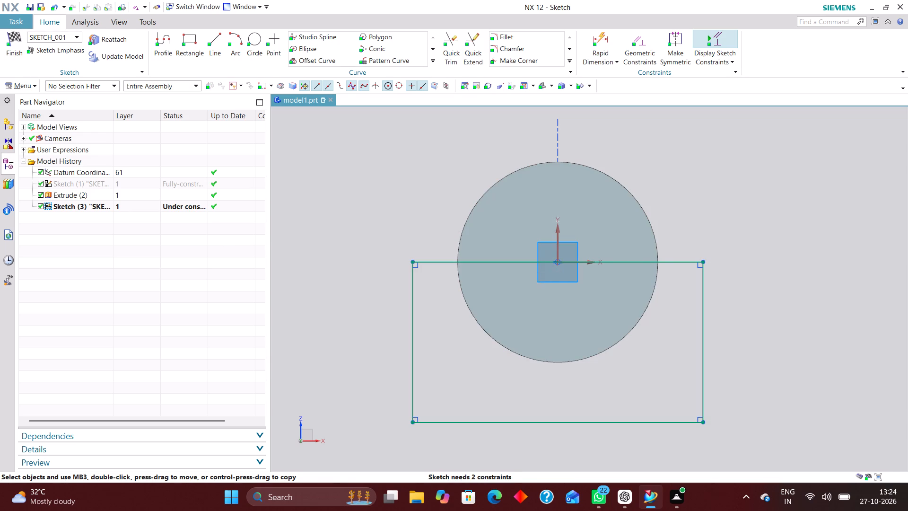
# Hide the extruded cylinder.
pyautogui.moveTo(480, 282); pyautogui.dragTo(482, 357, button='right')
# Delete the rectangle's top line.
pyautogui.moveTo(502, 263); pyautogui.dragTo(471, 252, button='right')
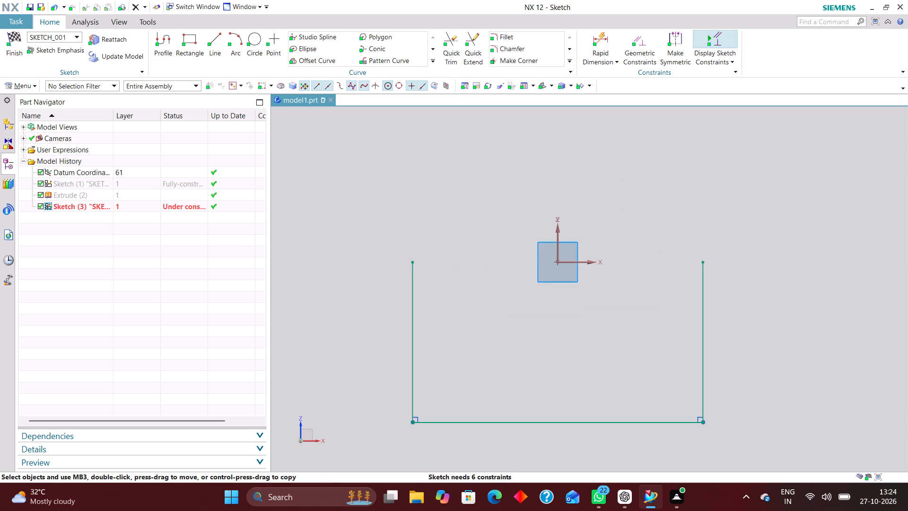
# Sketch a circle centred on the origin and set its diameter dimension to 40 mm.
pyautogui.click(252, 40)
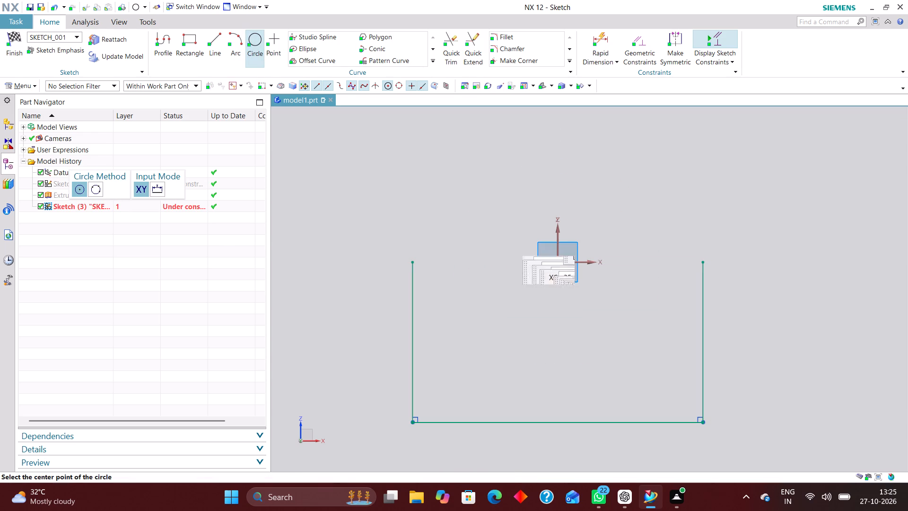
pyautogui.click(556, 262)
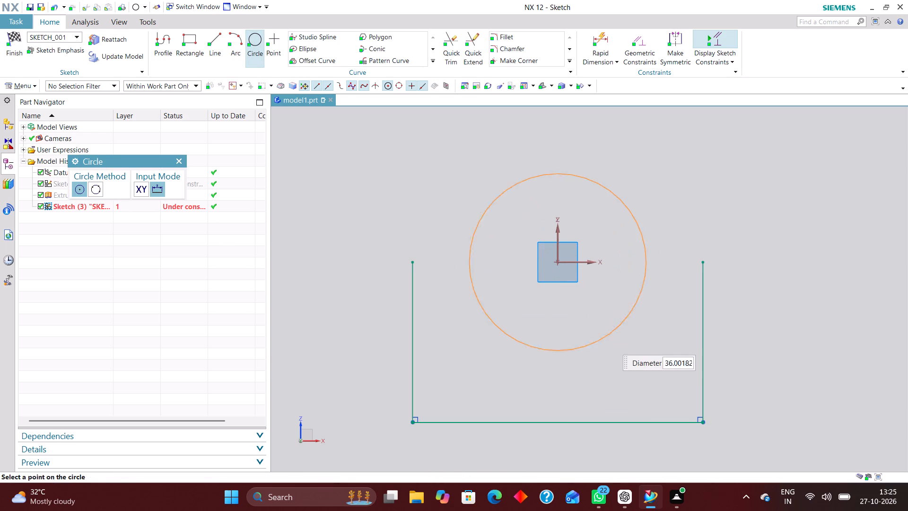
pyautogui.press('4')
pyautogui.press('0')
pyautogui.press('Return')
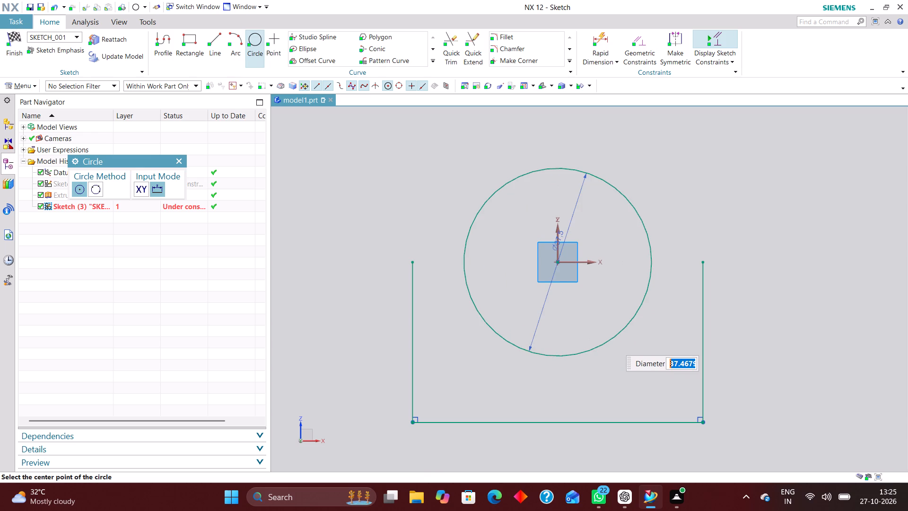
pyautogui.write('40')
pyautogui.press('Return')
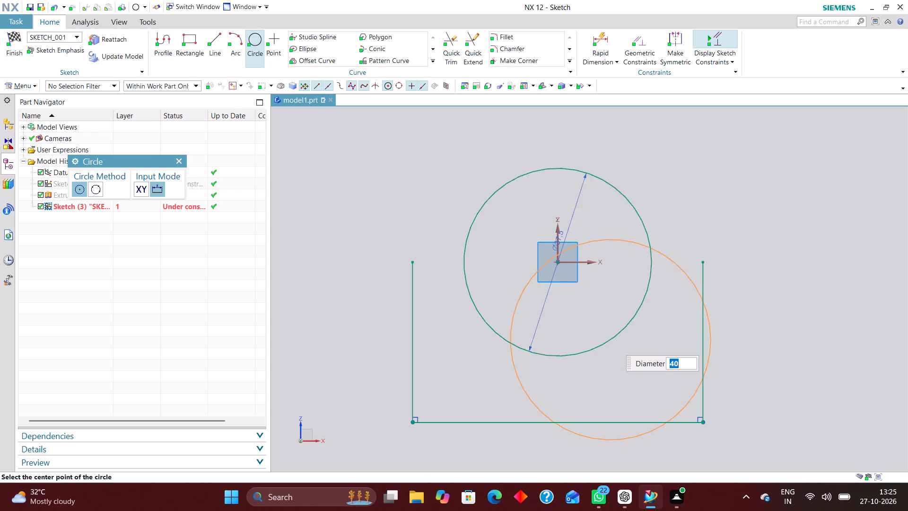
pyautogui.click(181, 161)
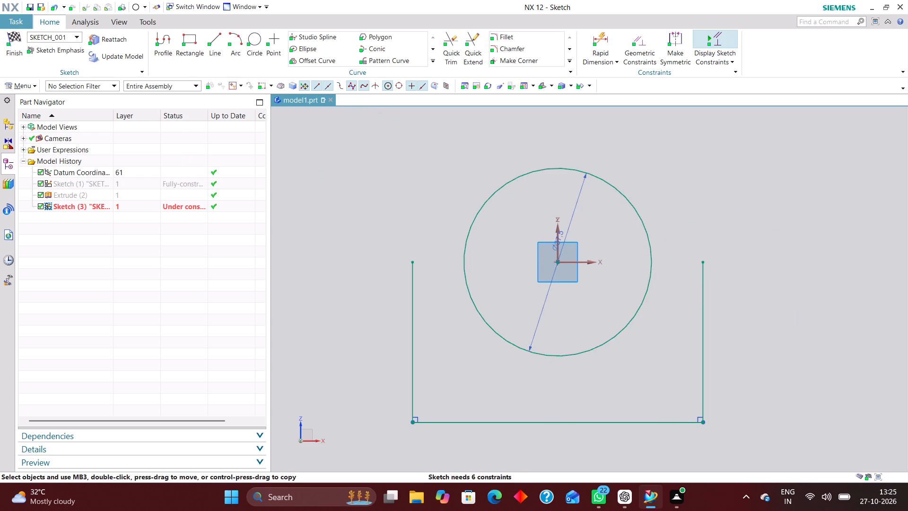
pyautogui.doubleClick(560, 238)
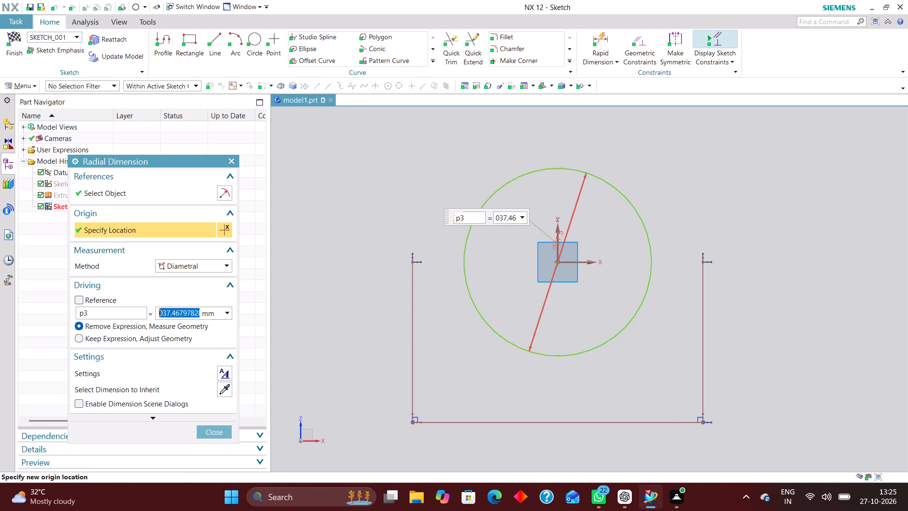
pyautogui.write('40')
pyautogui.press('Return')
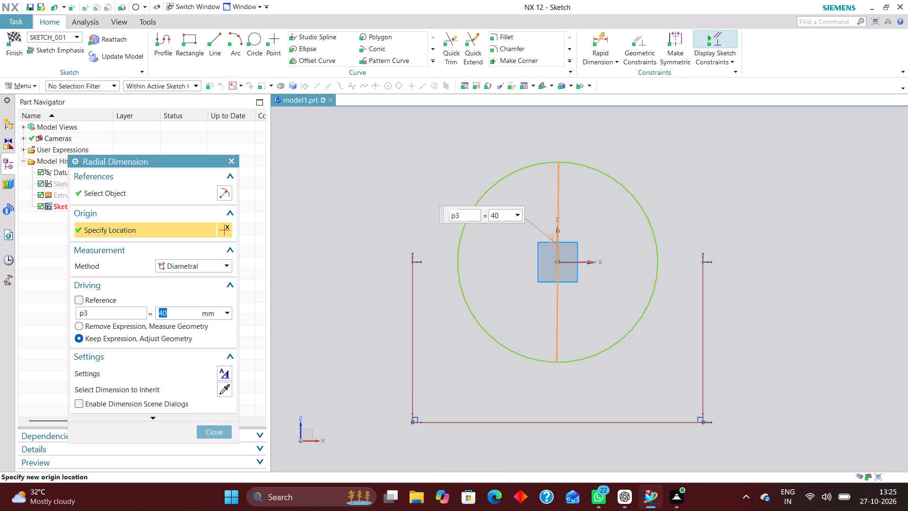
pyautogui.click(233, 165)
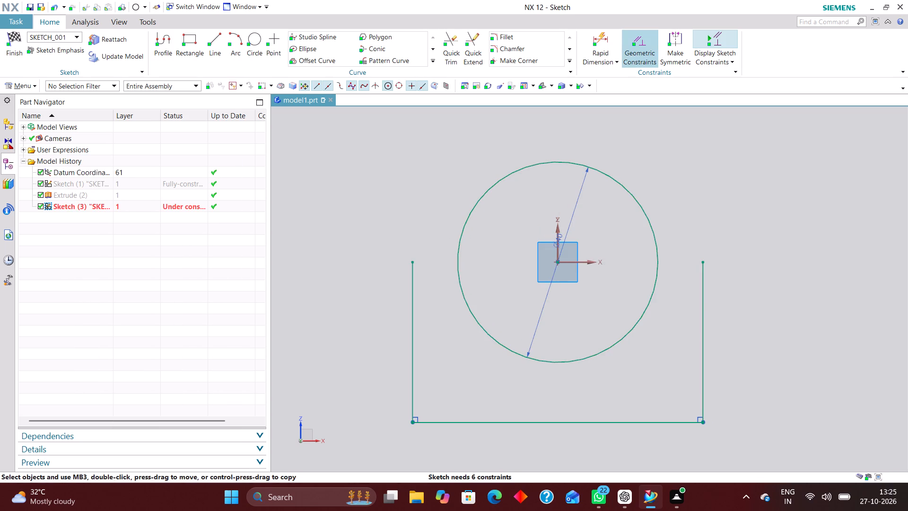
# Apply Tangent constraints between the circle and each of the two vertical side lines.
pyautogui.click(631, 41)
pyautogui.click(115, 196)
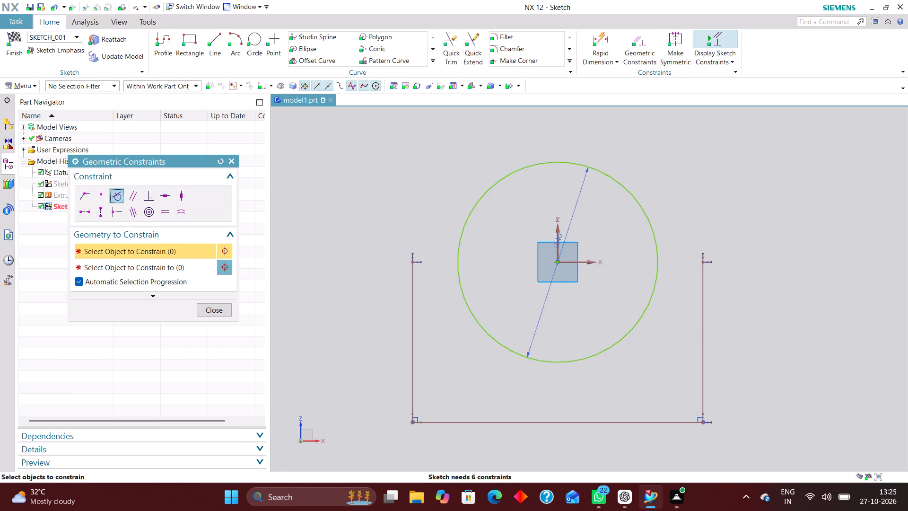
pyautogui.click(460, 253)
pyautogui.click(410, 296)
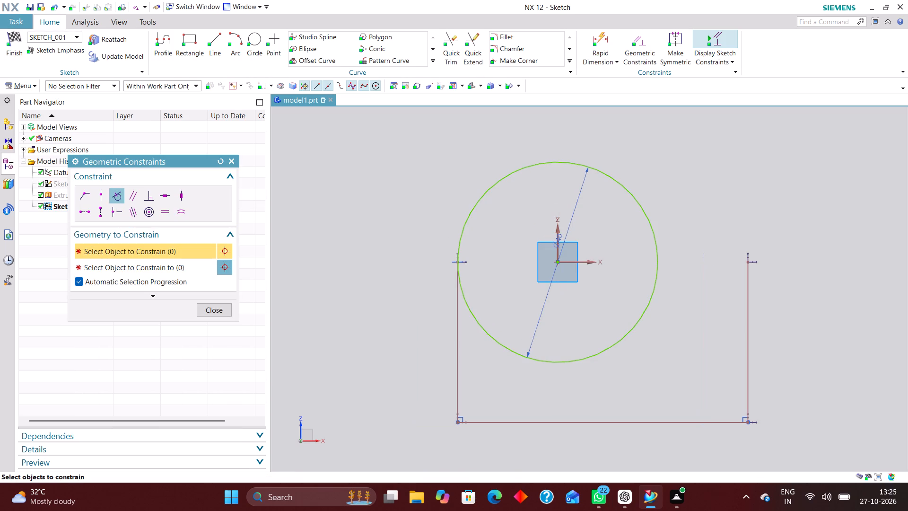
pyautogui.click(653, 272)
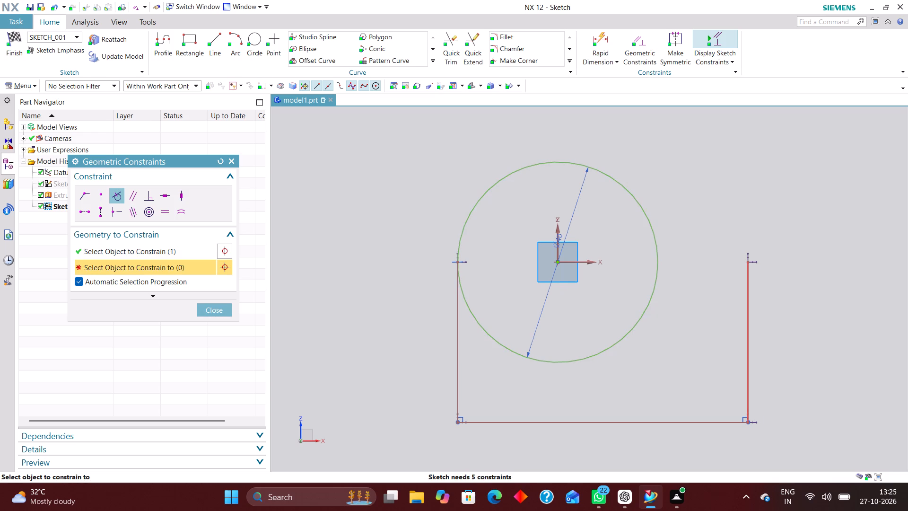
pyautogui.click(752, 297)
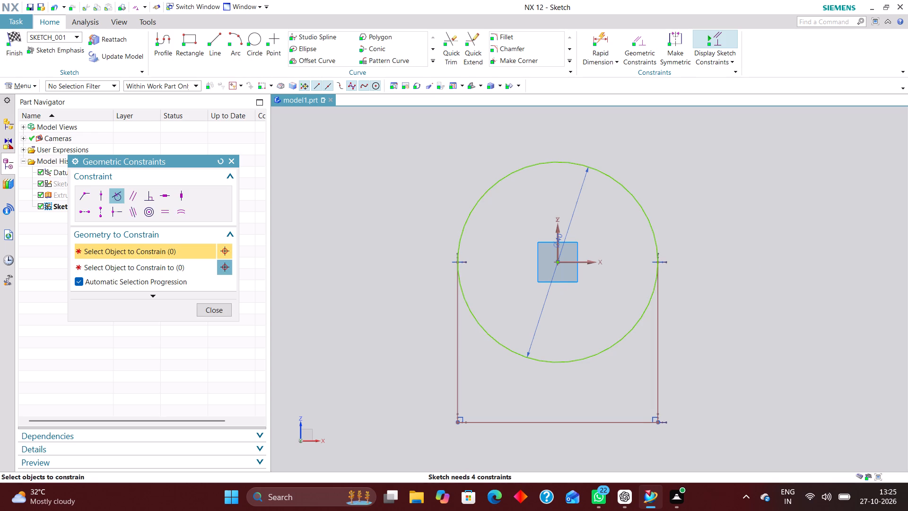
pyautogui.click(215, 314)
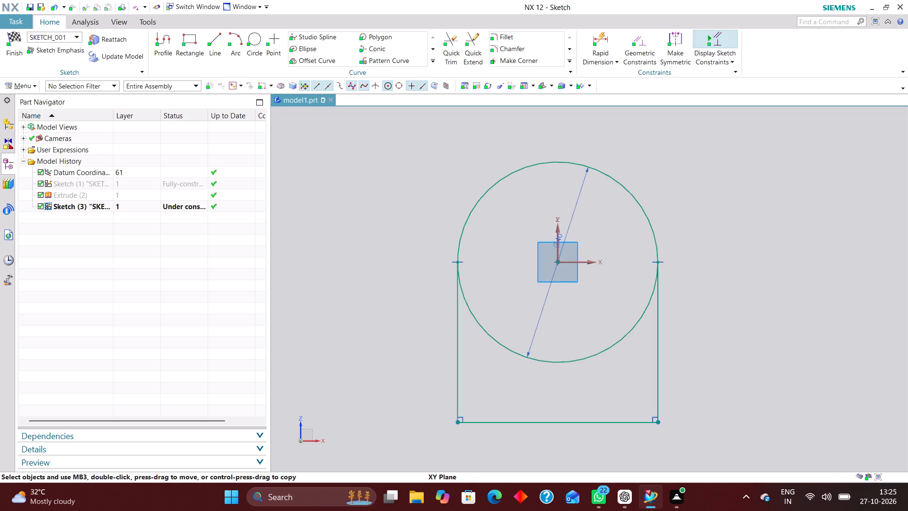
# Dimension the vertical distance from the horizontal axis to the bottom line as 24 mm.
pyautogui.click(603, 44)
pyautogui.click(589, 262)
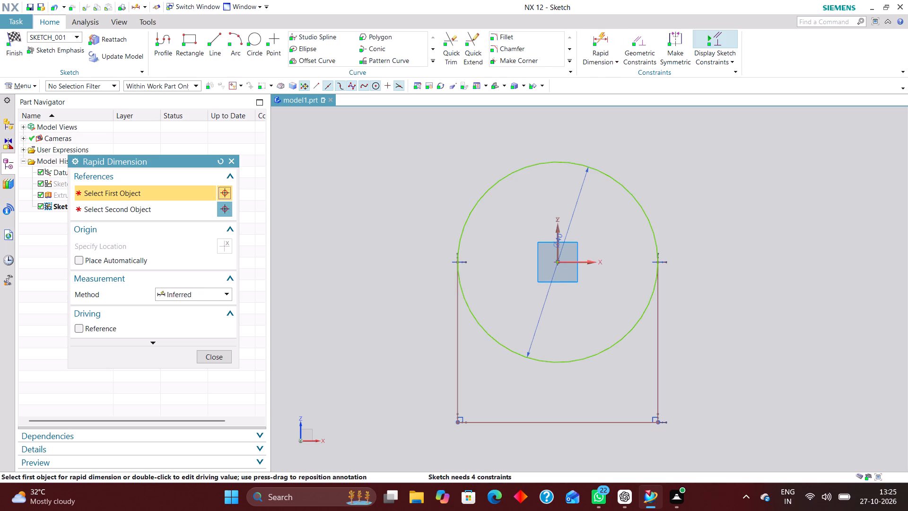
pyautogui.click(595, 423)
pyautogui.click(753, 345)
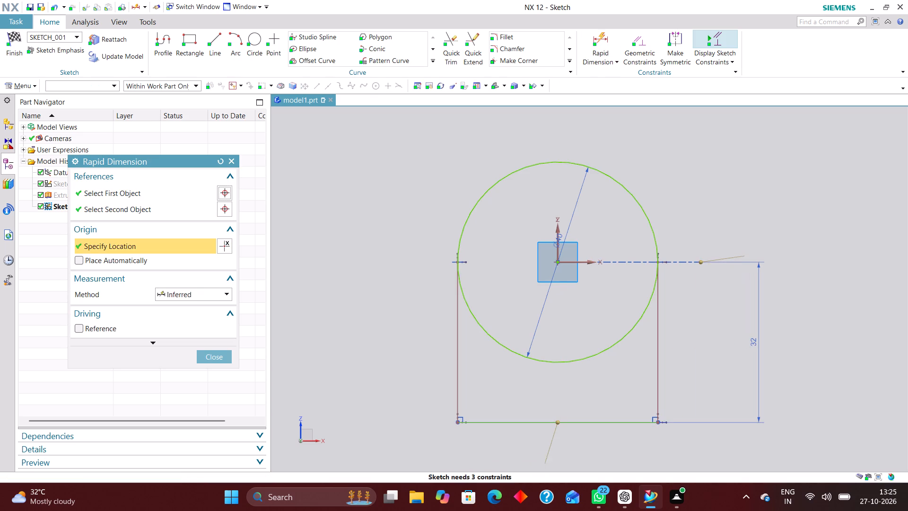
pyautogui.write('24')
pyautogui.press('Return')
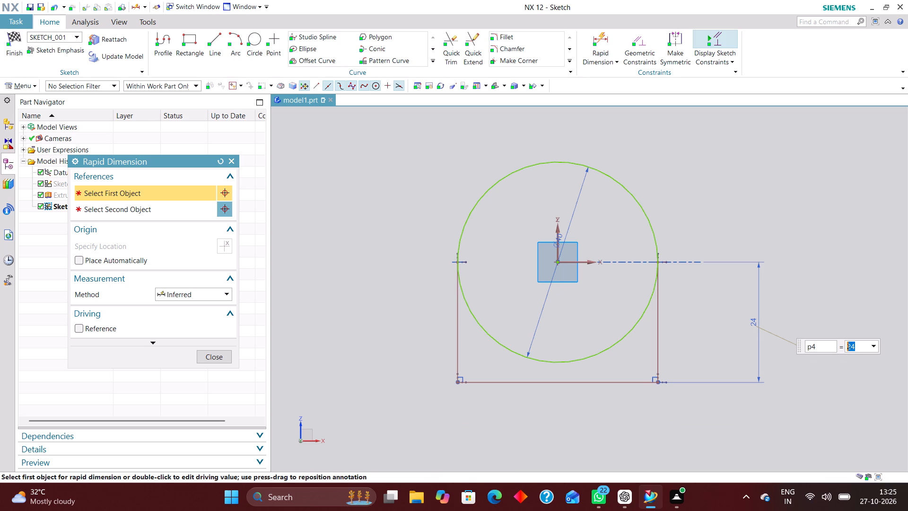
# Apply Point on Curve constraints placing the upper endpoints of both vertical side lines on the 40 mm circle.
pyautogui.click(645, 39)
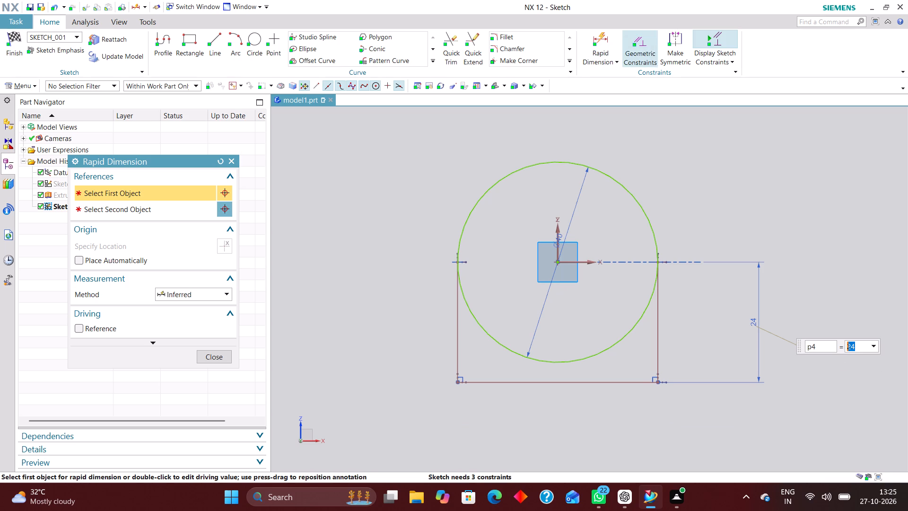
pyautogui.click(101, 196)
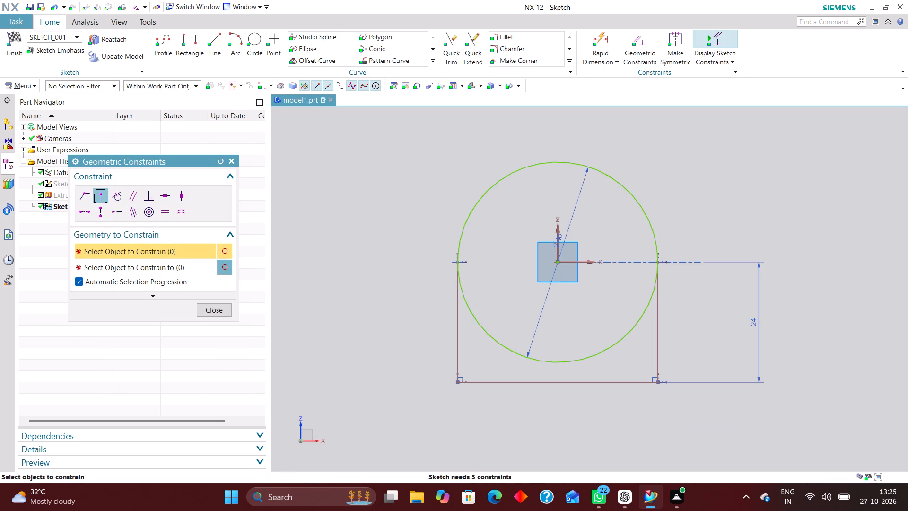
pyautogui.click(454, 265)
pyautogui.click(462, 239)
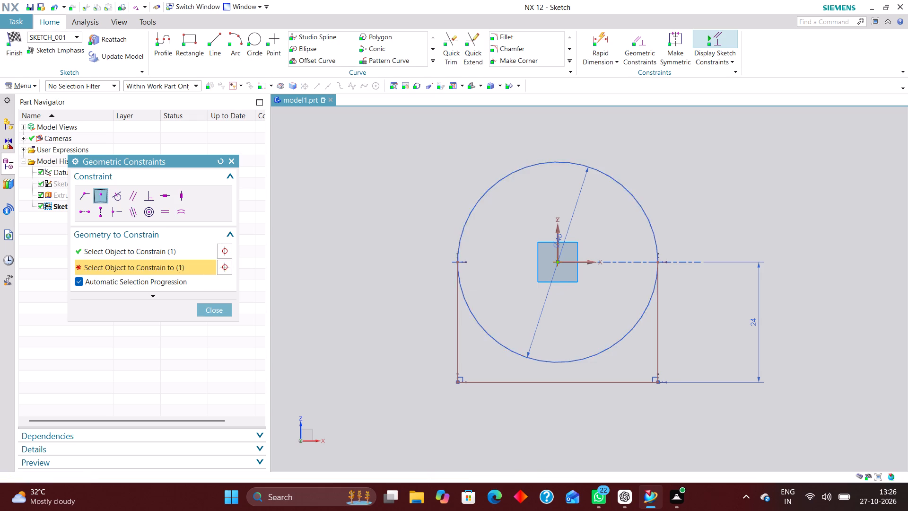
pyautogui.click(657, 264)
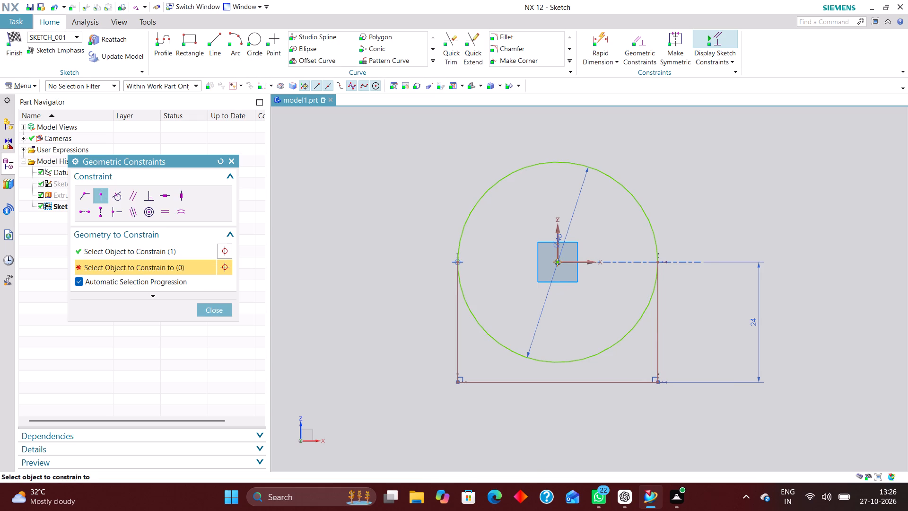
pyautogui.click(229, 164)
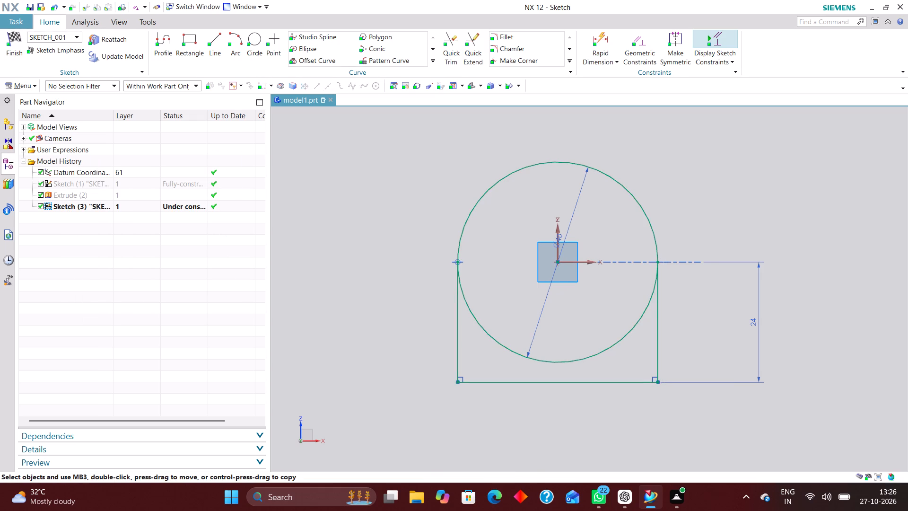
pyautogui.click(639, 37)
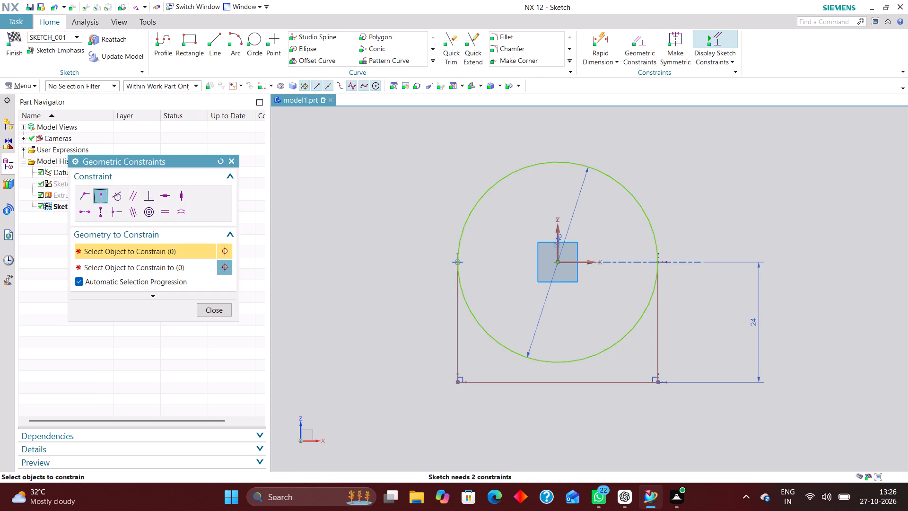
pyautogui.click(658, 261)
pyautogui.click(655, 240)
# Apply a Vertical constraint to the profile's left side line.
pyautogui.click(638, 41)
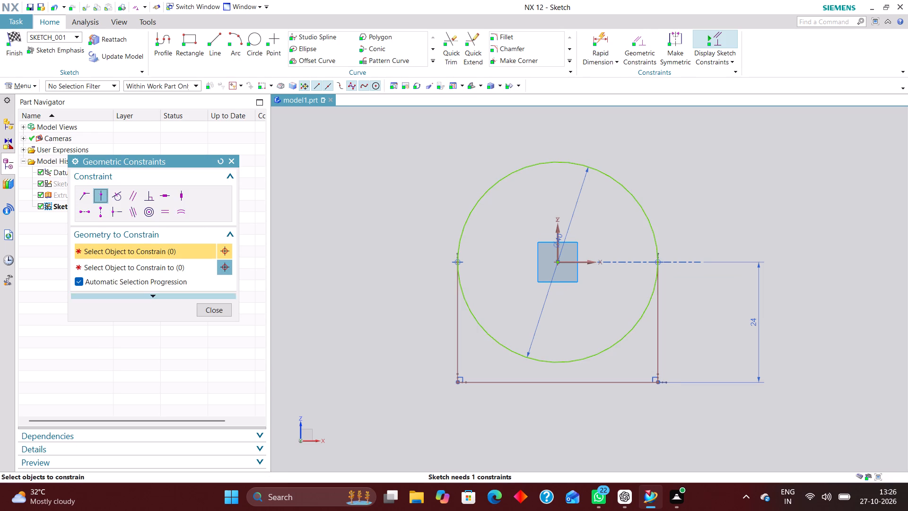
pyautogui.click(186, 195)
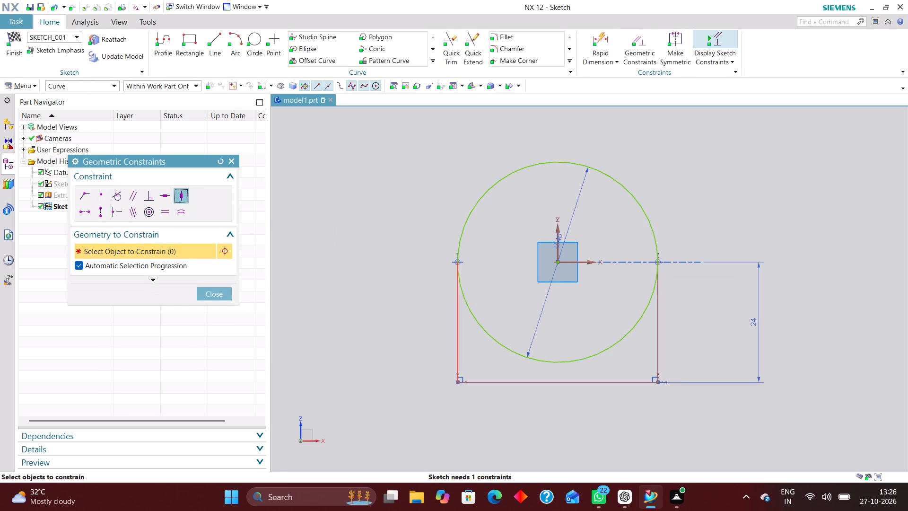
pyautogui.click(457, 337)
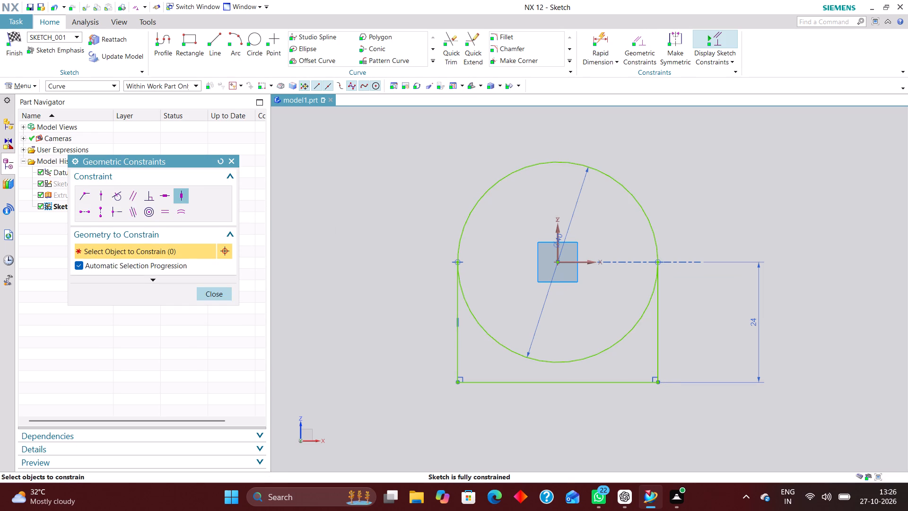
pyautogui.click(215, 291)
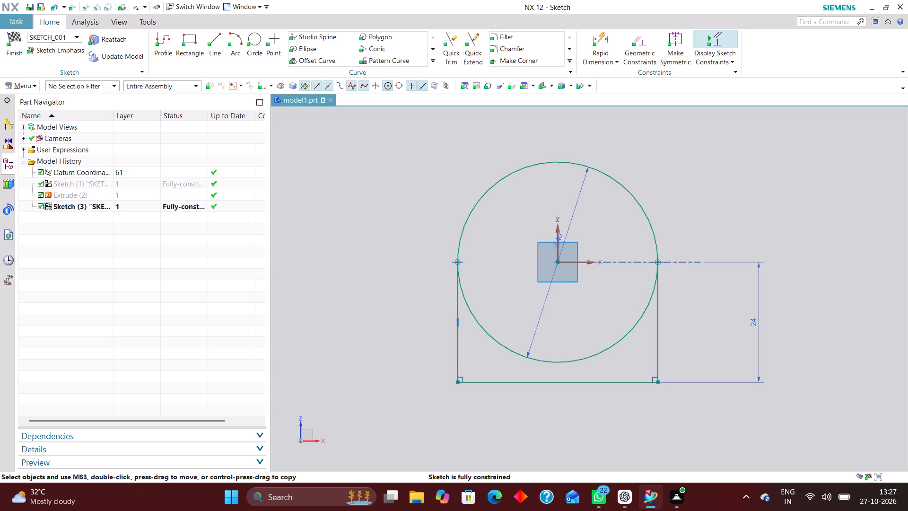
pyautogui.click(640, 36)
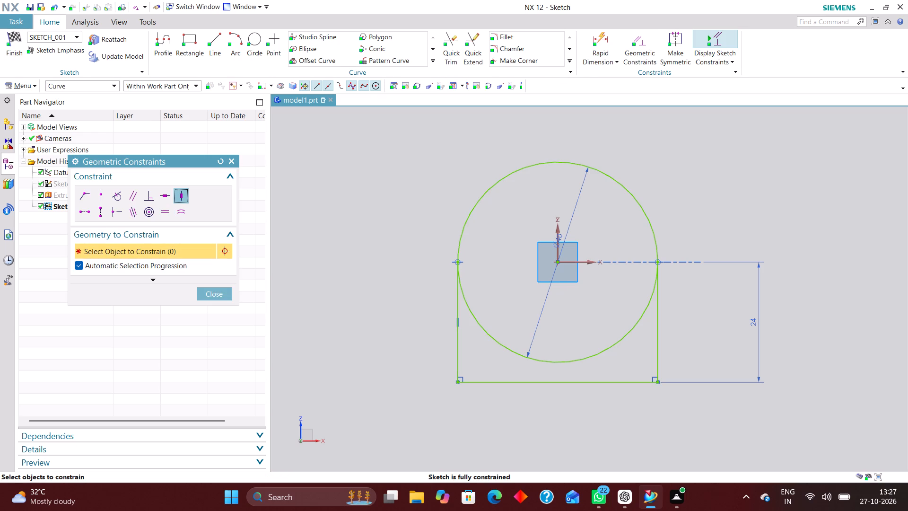
pyautogui.click(235, 161)
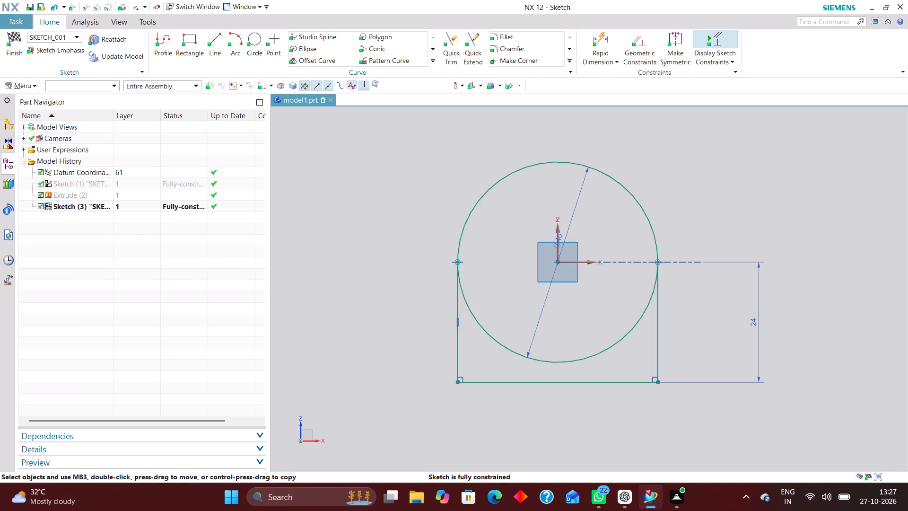
# Trim away the circle's lower arc inside the profile and finish the sketch.
pyautogui.click(456, 48)
pyautogui.click(495, 344)
pyautogui.click(208, 260)
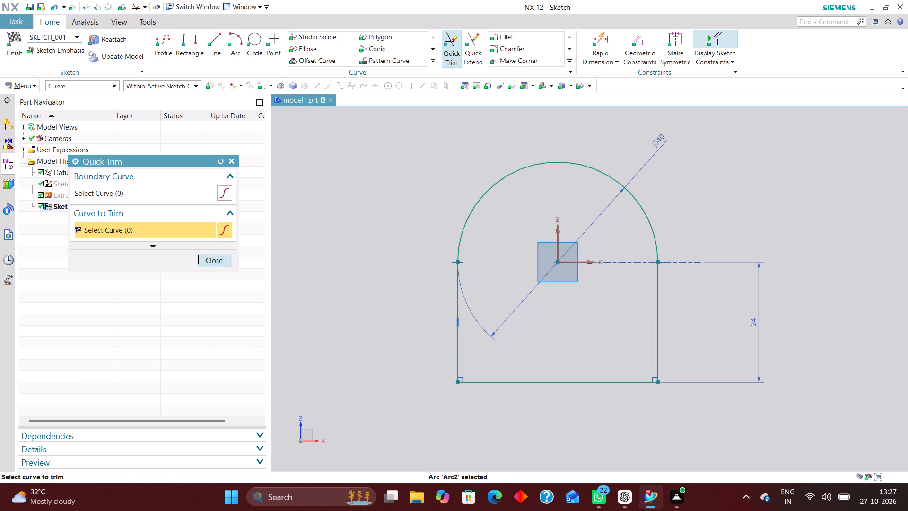
pyautogui.click(15, 31)
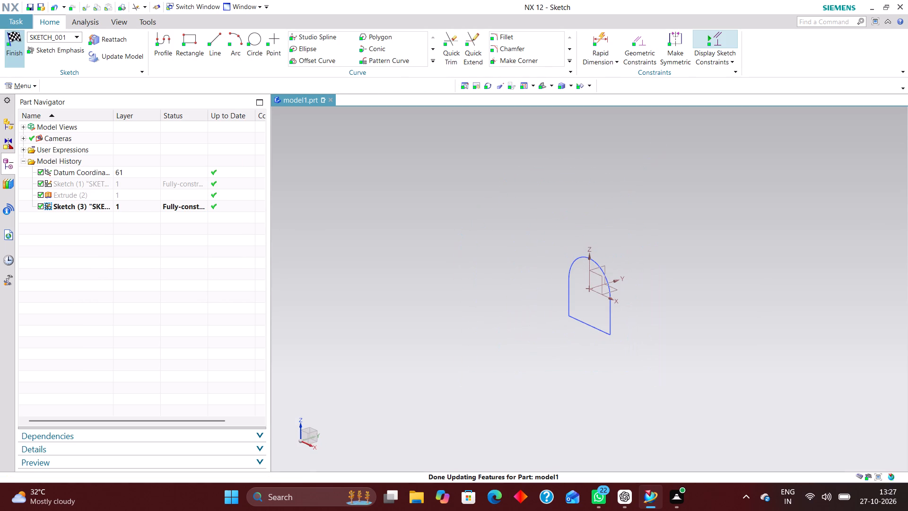
# Show the hidden cylindrical bearing body, Extrude (2).
pyautogui.moveTo(135, 192); pyautogui.dragTo(119, 192, button='right')
pyautogui.rightClick(143, 192)
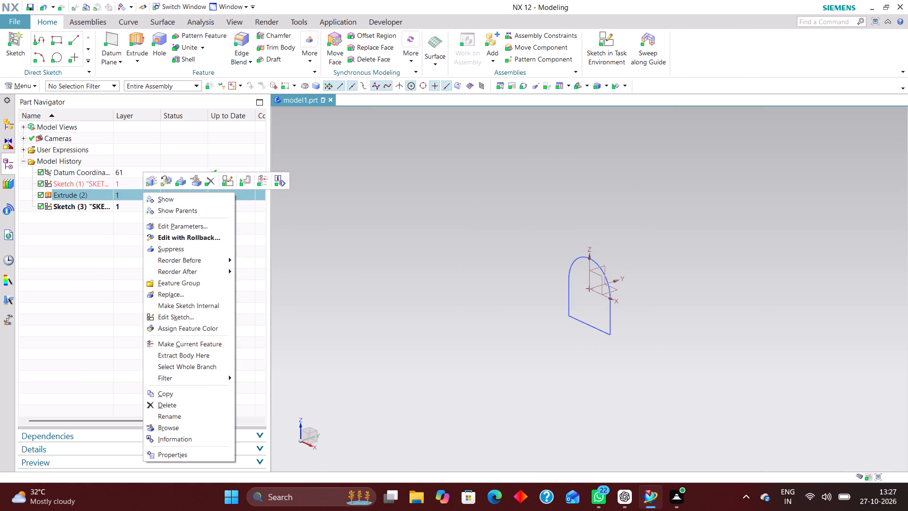
pyautogui.click(167, 198)
# Extrude the arched bracket profile as a separate body, using Symmetric Value limits with a 14 mm distance and Boolean set to None.
pyautogui.click(139, 41)
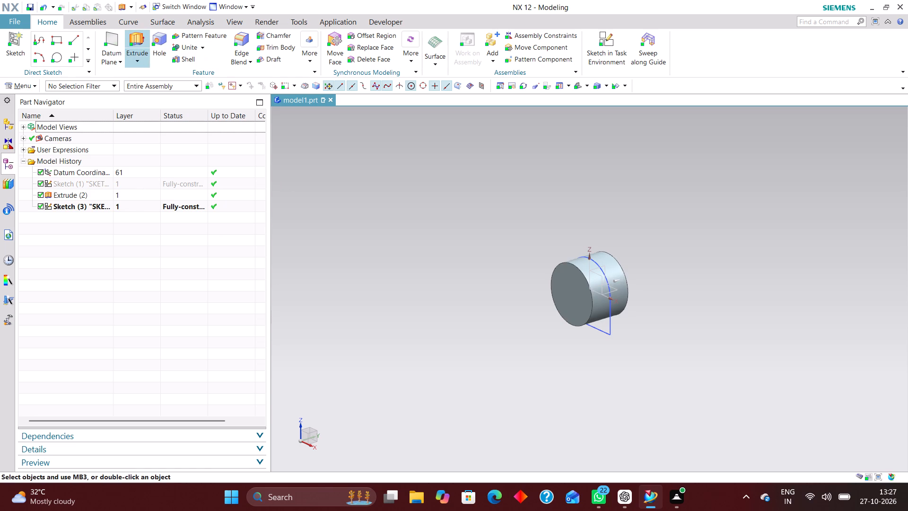
pyautogui.click(608, 328)
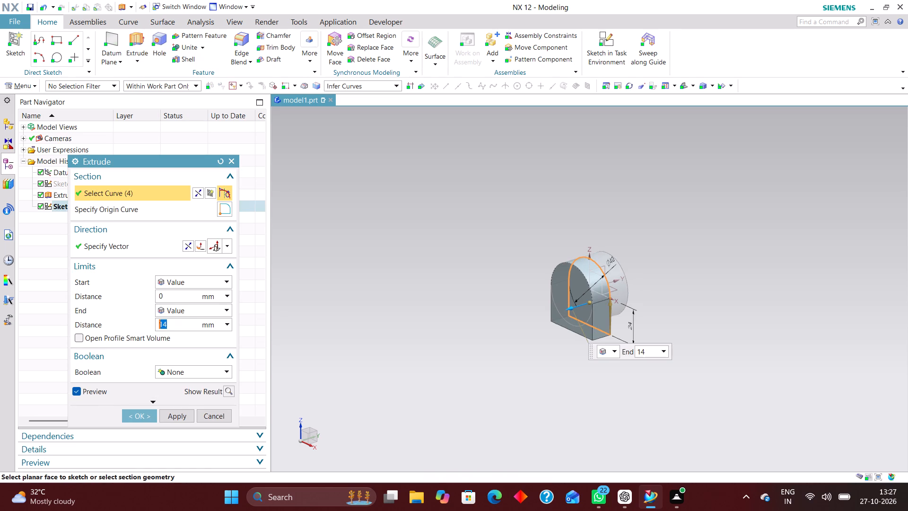
pyautogui.moveTo(667, 320); pyautogui.dragTo(667, 315, button='middle')
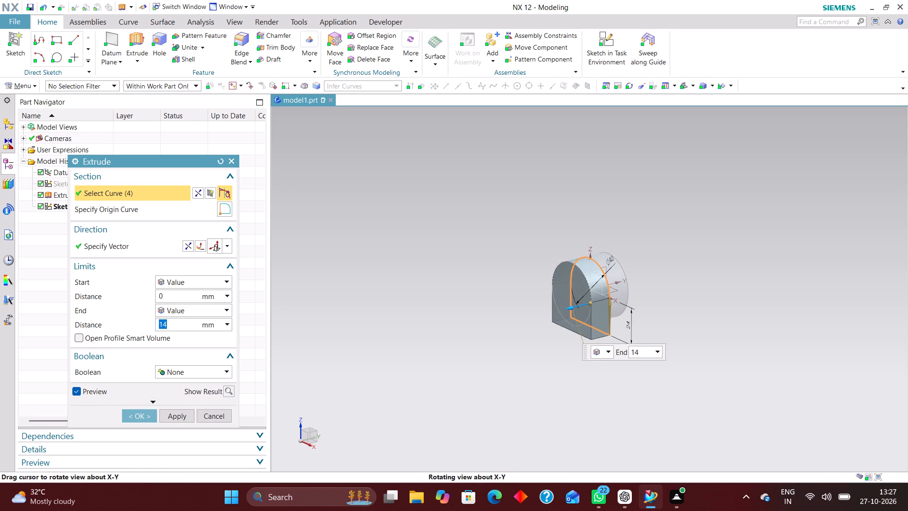
pyautogui.moveTo(667, 315); pyautogui.dragTo(670, 314, button='middle')
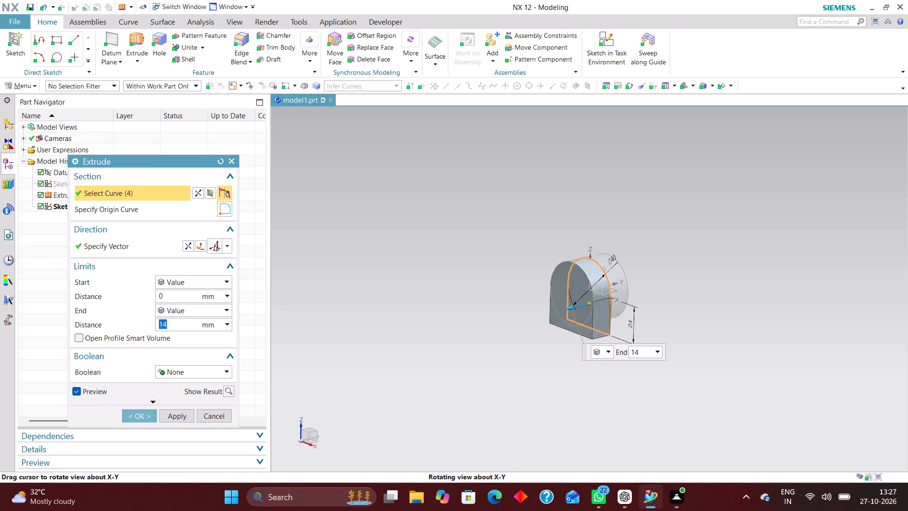
pyautogui.moveTo(670, 314); pyautogui.dragTo(702, 298, button='middle')
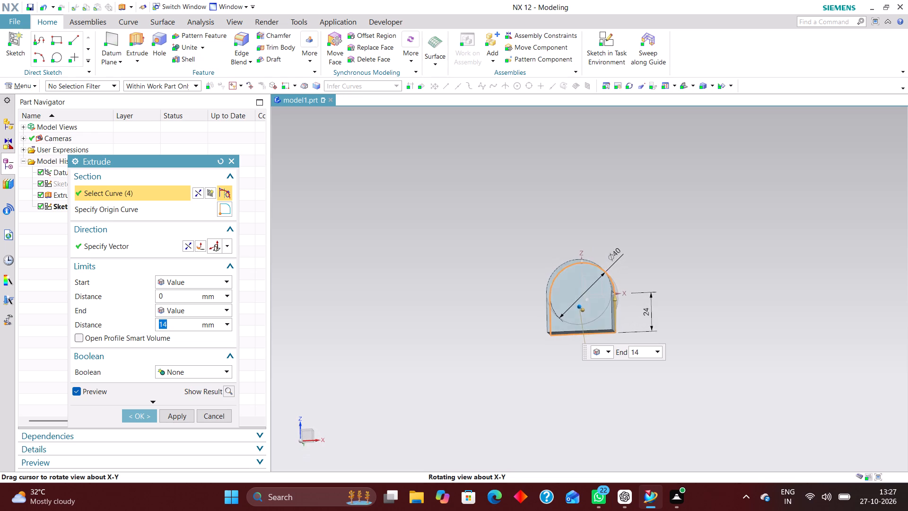
pyautogui.moveTo(702, 298); pyautogui.dragTo(704, 299, button='middle')
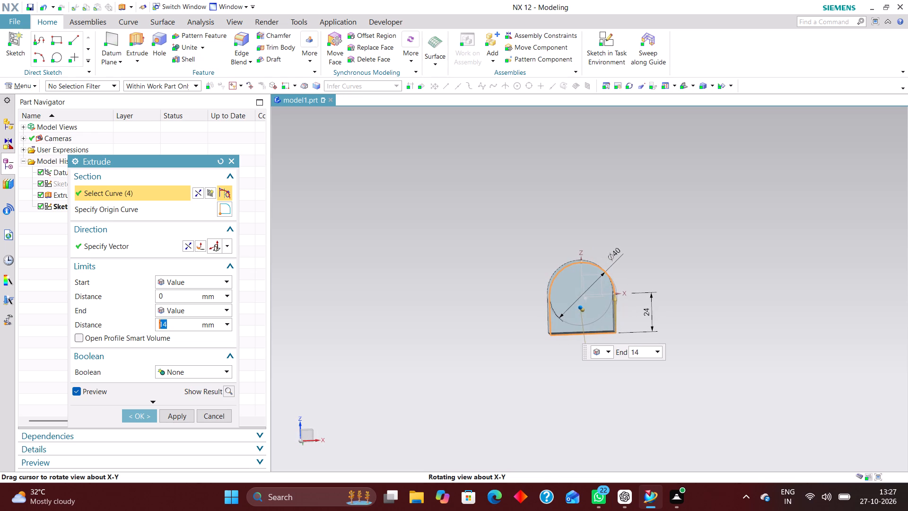
pyautogui.moveTo(704, 299); pyautogui.dragTo(707, 300, button='middle')
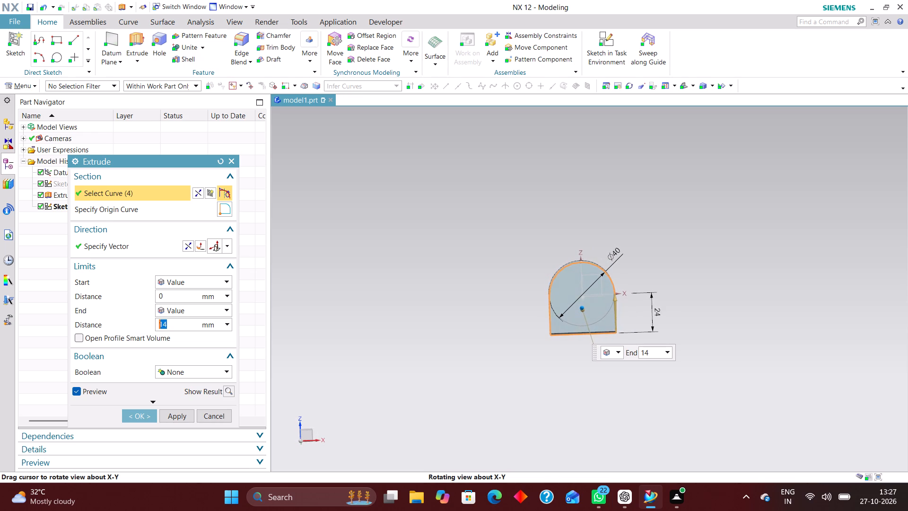
pyautogui.moveTo(707, 300); pyautogui.dragTo(703, 298, button='middle')
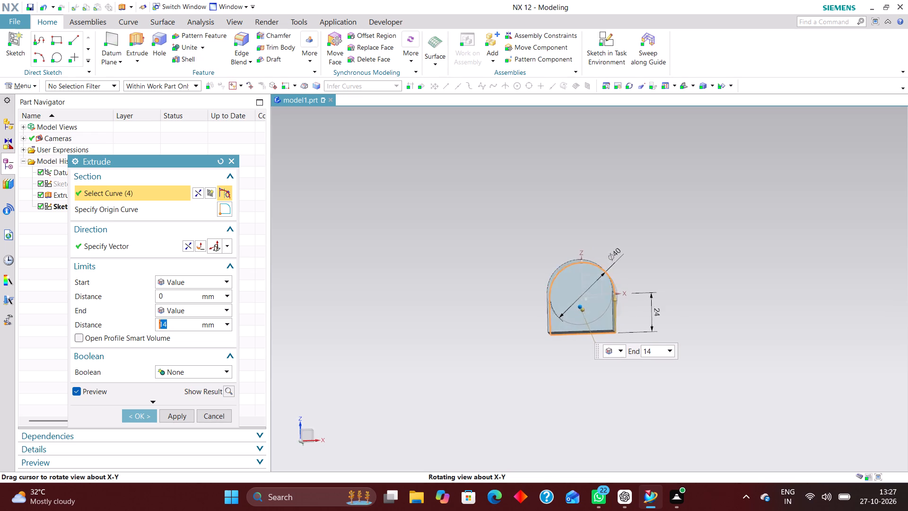
pyautogui.moveTo(703, 298); pyautogui.dragTo(670, 312, button='middle')
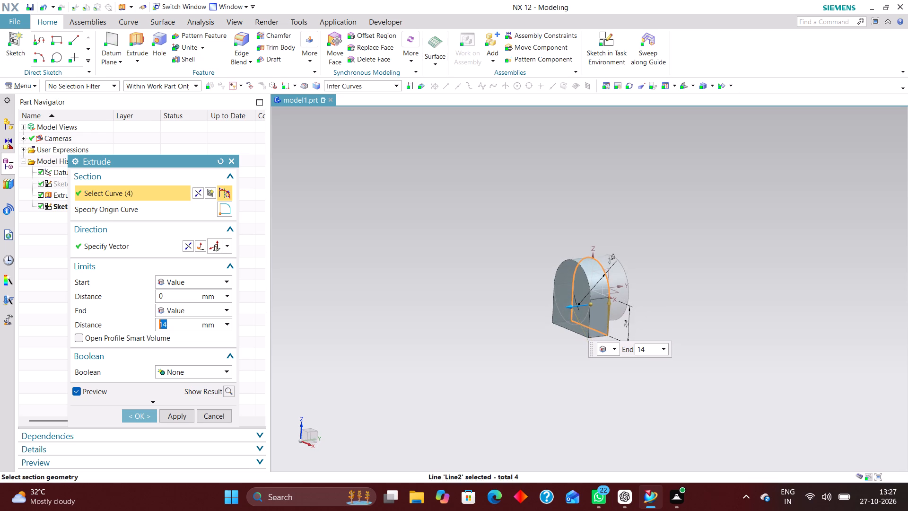
pyautogui.scroll(2, 631, 319)
pyautogui.click(201, 281)
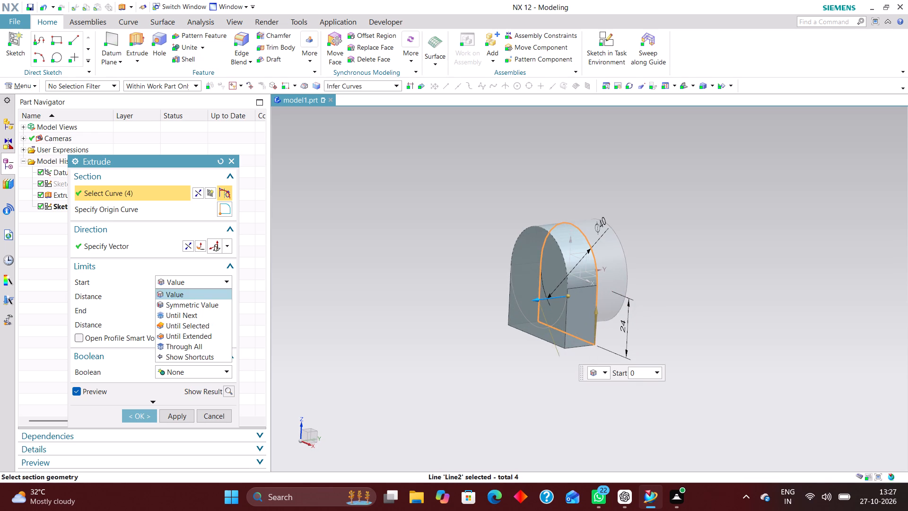
pyautogui.click(201, 304)
pyautogui.click(138, 389)
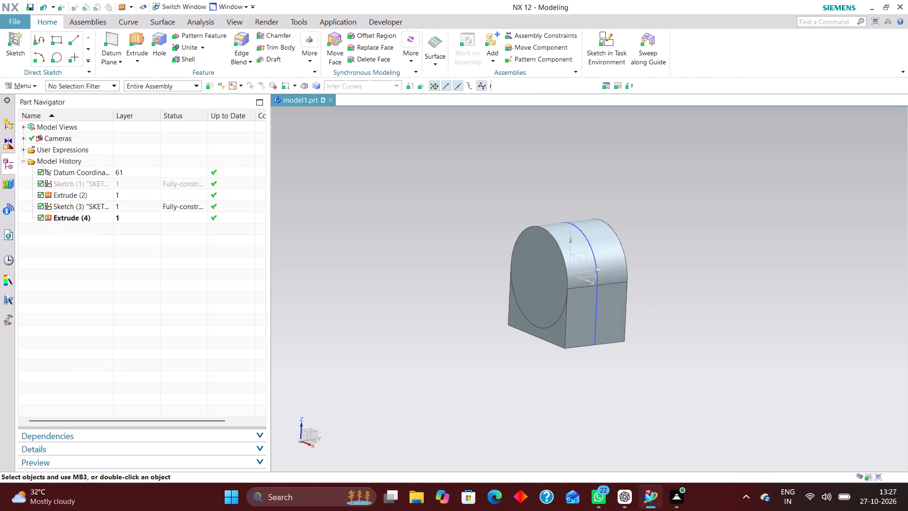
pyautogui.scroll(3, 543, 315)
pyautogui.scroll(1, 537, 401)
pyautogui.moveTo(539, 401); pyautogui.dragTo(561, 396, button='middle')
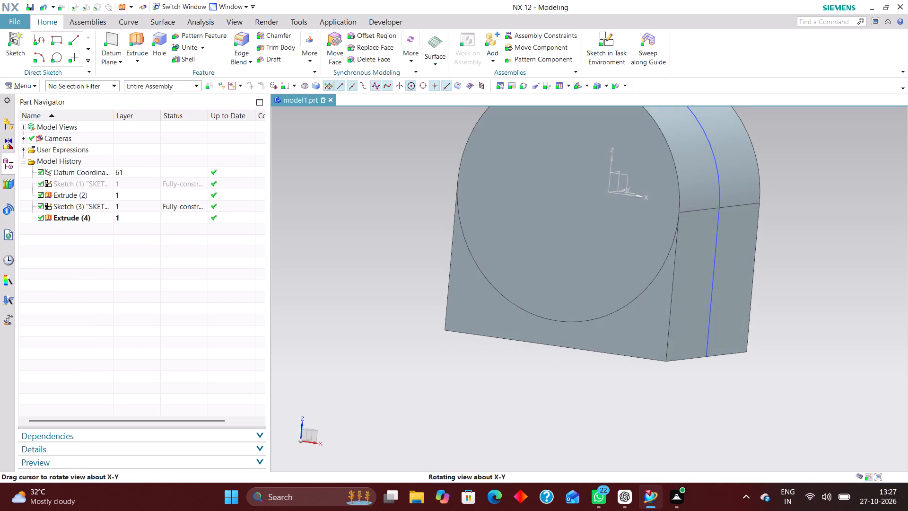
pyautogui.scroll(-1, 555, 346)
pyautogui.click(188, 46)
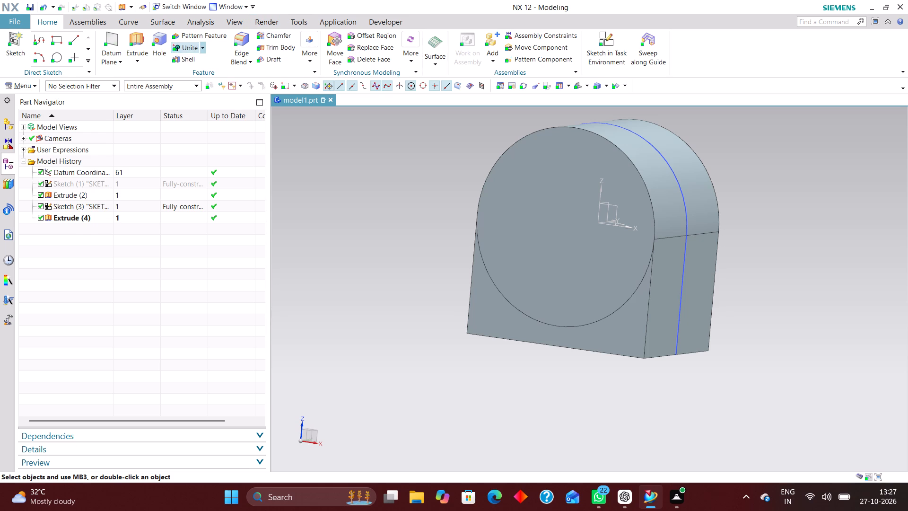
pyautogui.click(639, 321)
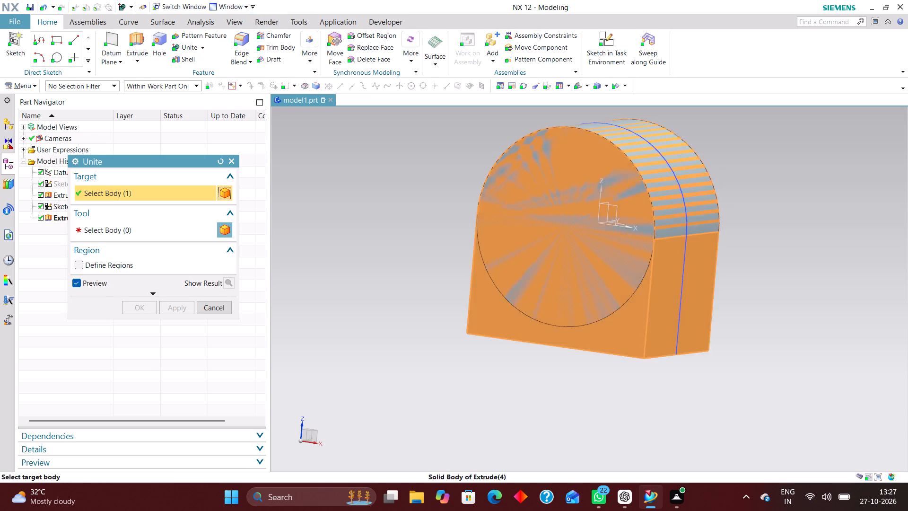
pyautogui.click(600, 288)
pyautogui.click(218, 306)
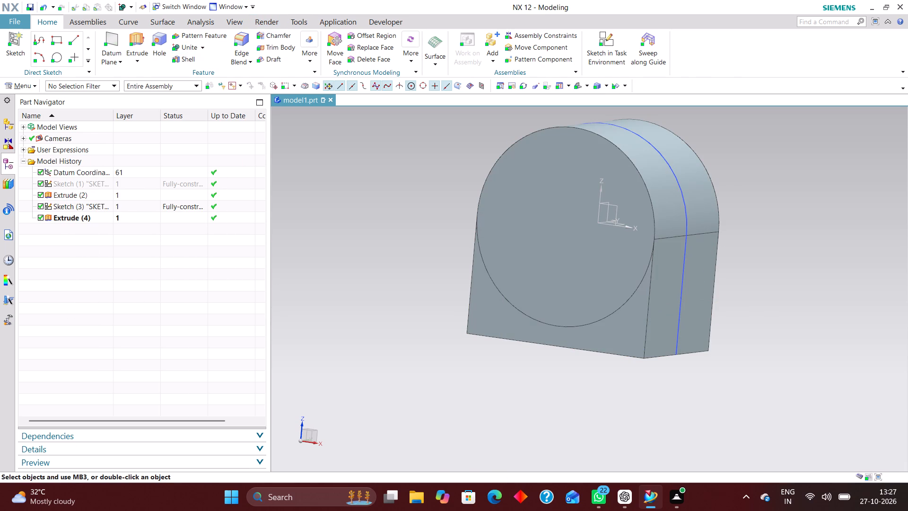
# Unite the bodies, with the cylinder as target and the extruded bracket body as tool.
pyautogui.click(189, 50)
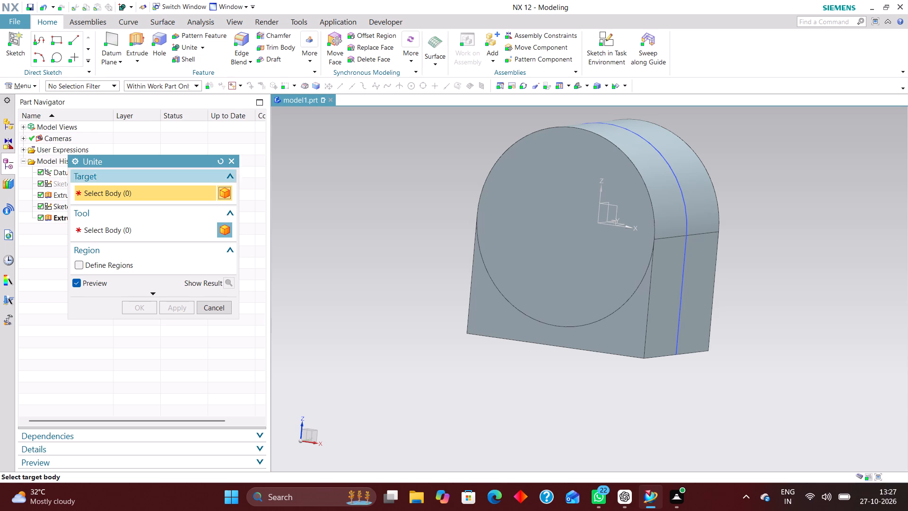
pyautogui.click(559, 194)
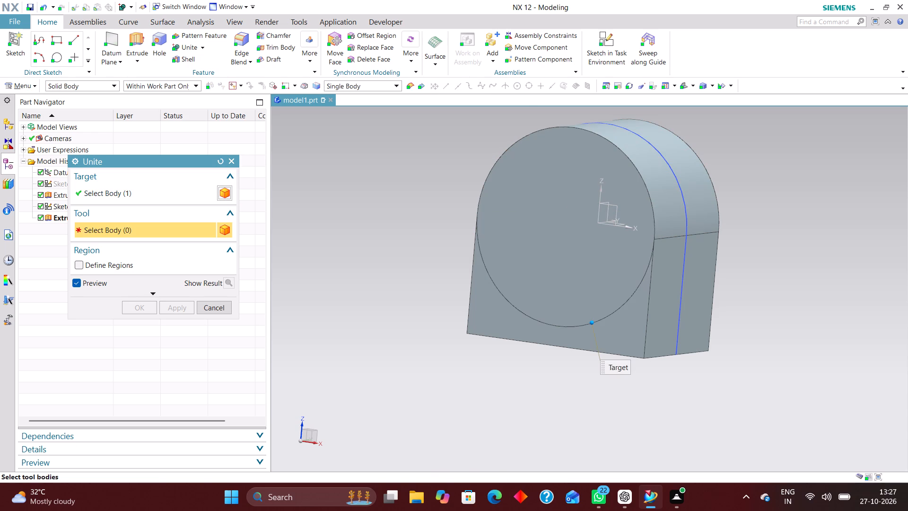
pyautogui.click(635, 335)
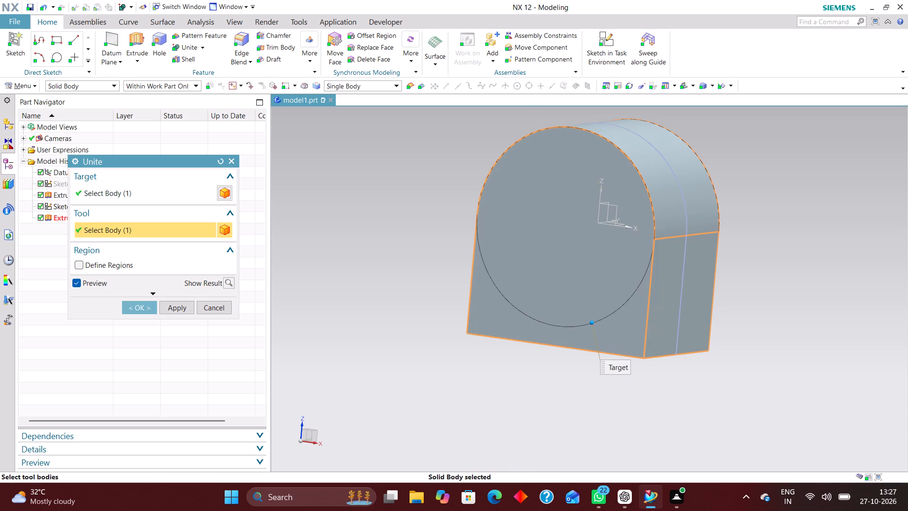
pyautogui.click(146, 306)
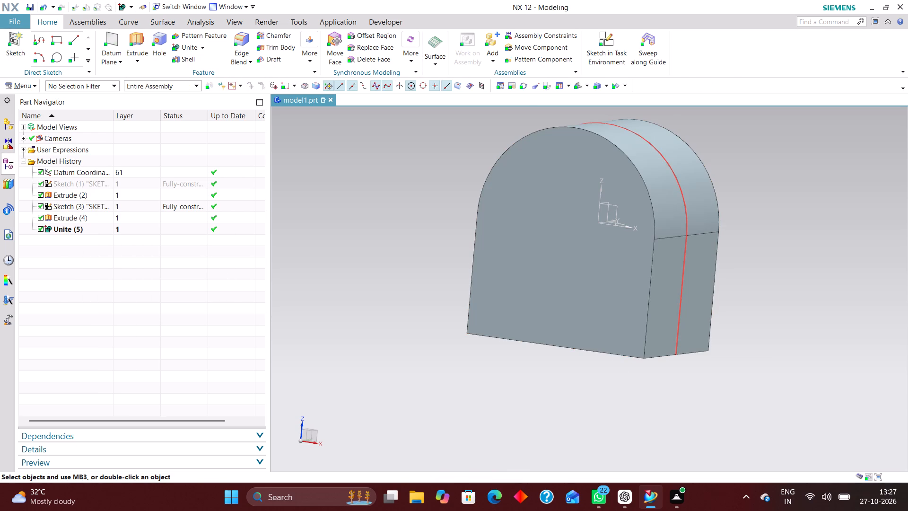
# Hide the arched bracket profile sketch, Sketch (3).
pyautogui.moveTo(684, 257); pyautogui.dragTo(679, 309, button='right')
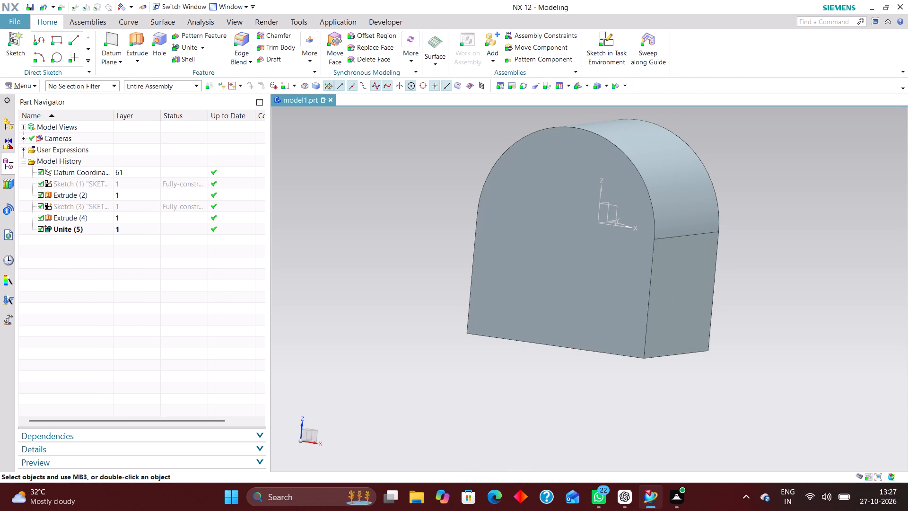
# Start a sketch on the XZ datum plane and draw a 40 mm diameter circle centred on the origin.
pyautogui.click(608, 38)
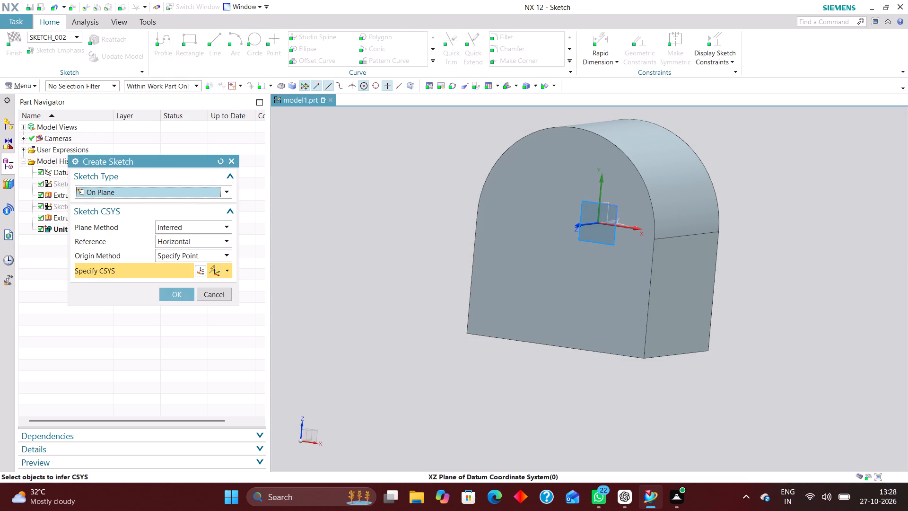
pyautogui.click(616, 211)
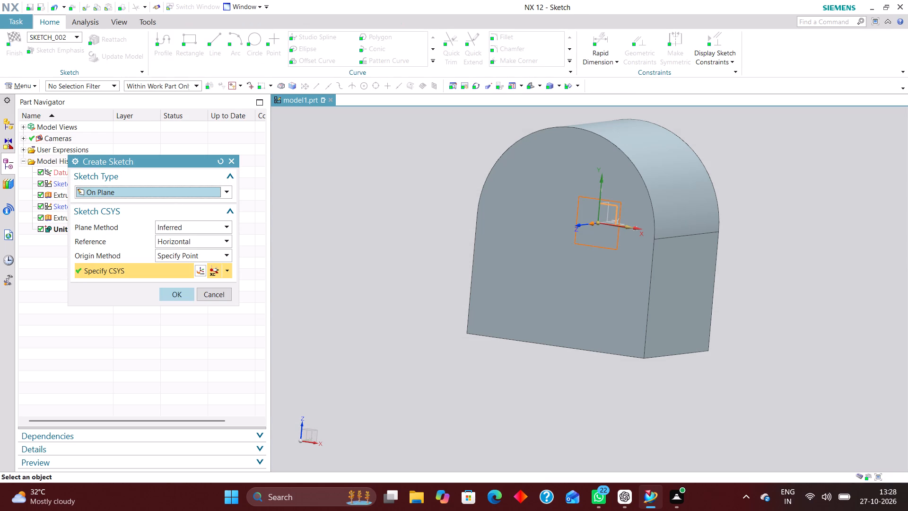
pyautogui.click(175, 295)
pyautogui.scroll(-3, 364, 261)
pyautogui.scroll(-1, 380, 301)
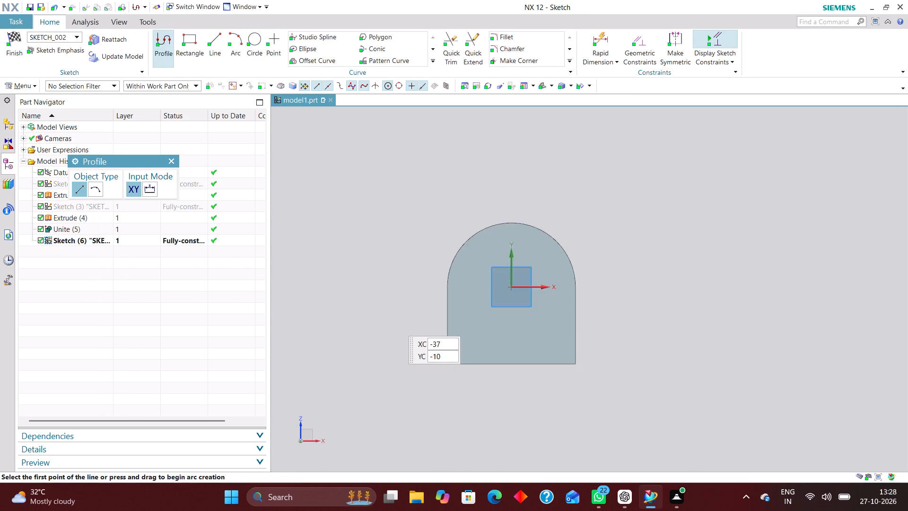
pyautogui.scroll(3, 397, 329)
pyautogui.scroll(-1, 384, 324)
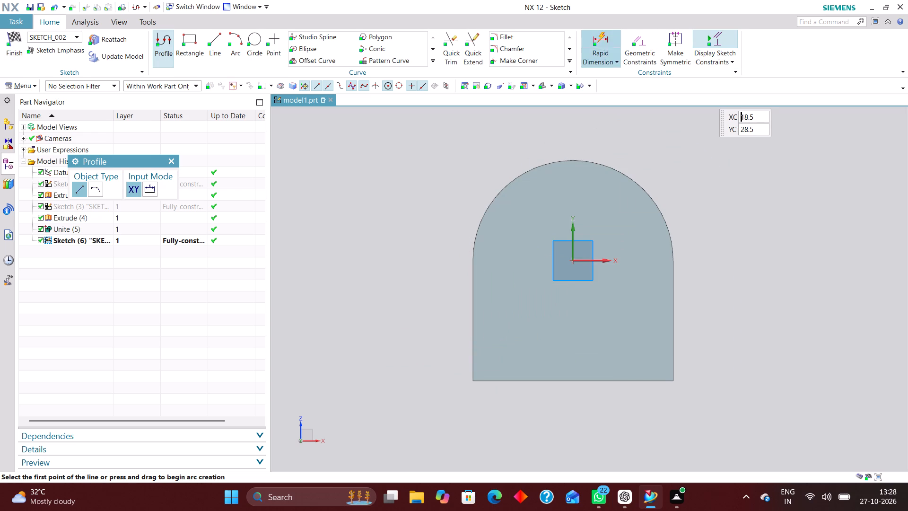
pyautogui.click(254, 41)
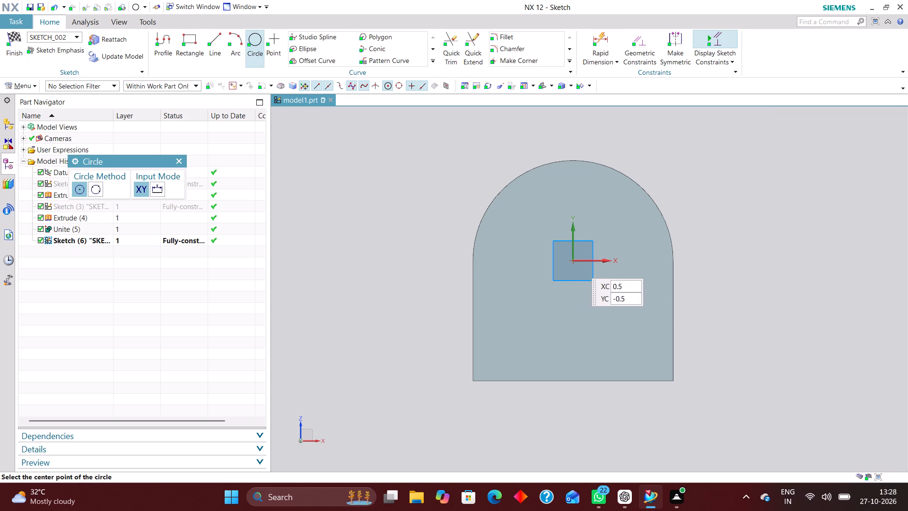
pyautogui.click(572, 260)
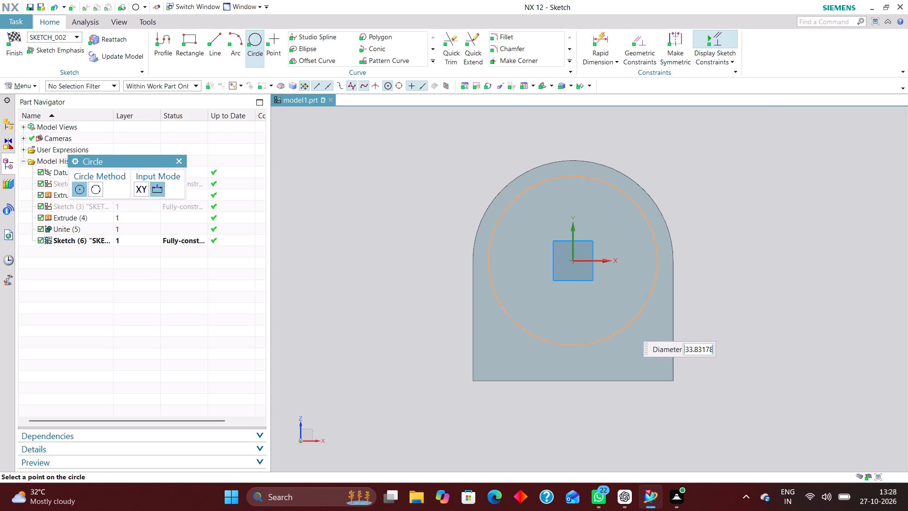
pyautogui.write('40')
pyautogui.press('Return')
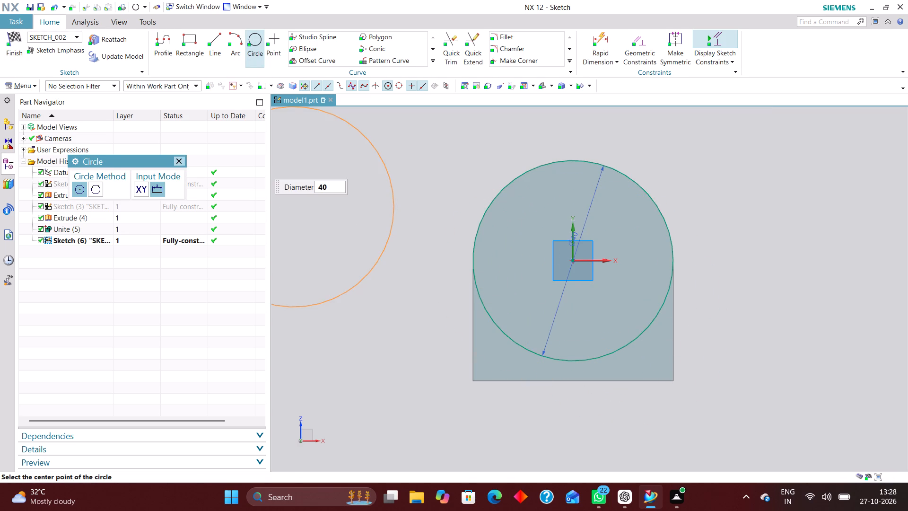
pyautogui.click(179, 162)
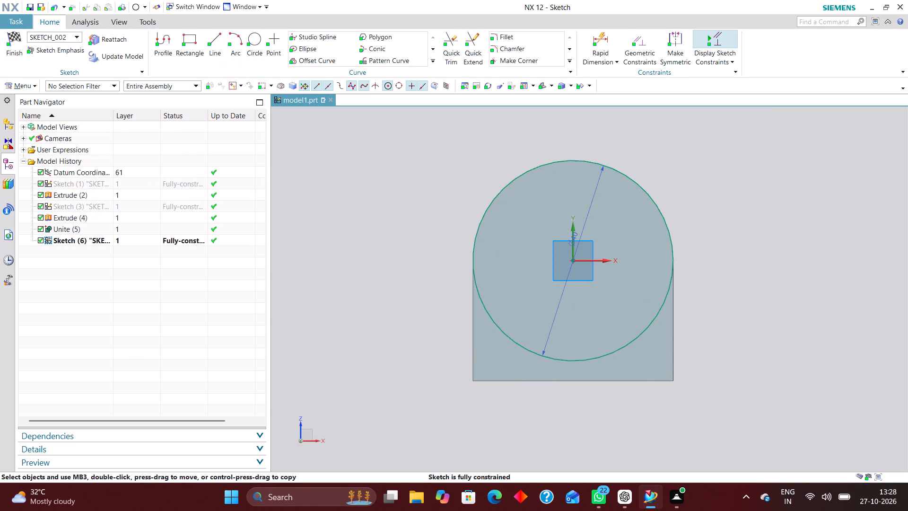
# Hide the united solid body so that only the new sketch is displayed.
pyautogui.moveTo(527, 215); pyautogui.dragTo(528, 266, button='right')
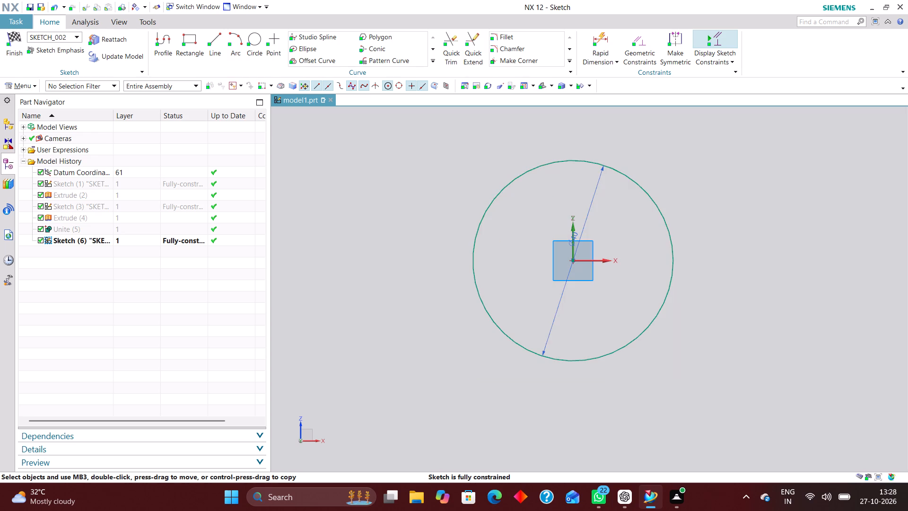
# Sketch two vertical lines, one on each side of the circle, extending below it.
pyautogui.click(210, 45)
pyautogui.click(453, 220)
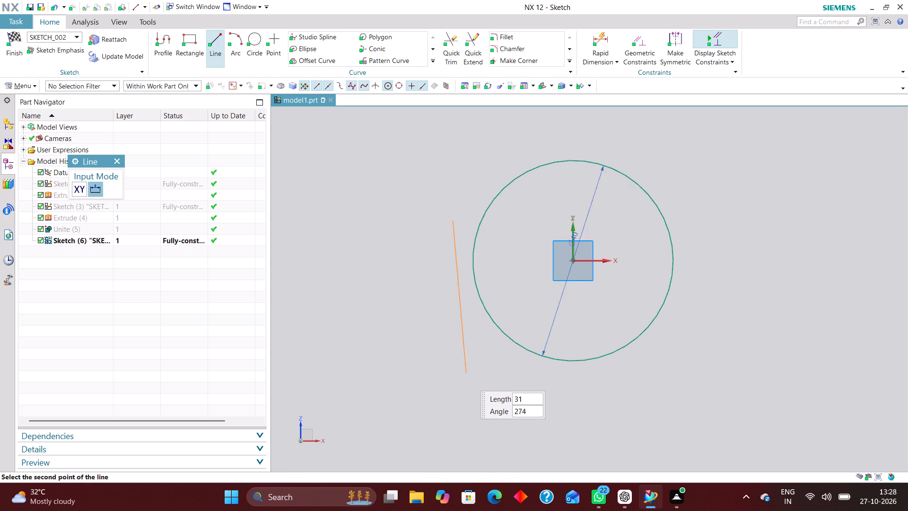
pyautogui.click(458, 397)
pyautogui.click(701, 219)
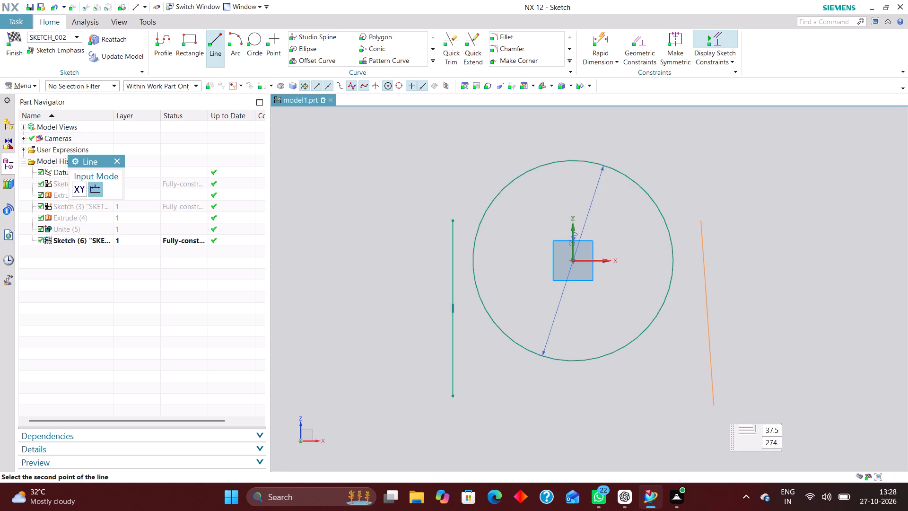
pyautogui.click(706, 414)
# Constrain both vertical lines tangent to the circle, one on each side.
pyautogui.click(638, 45)
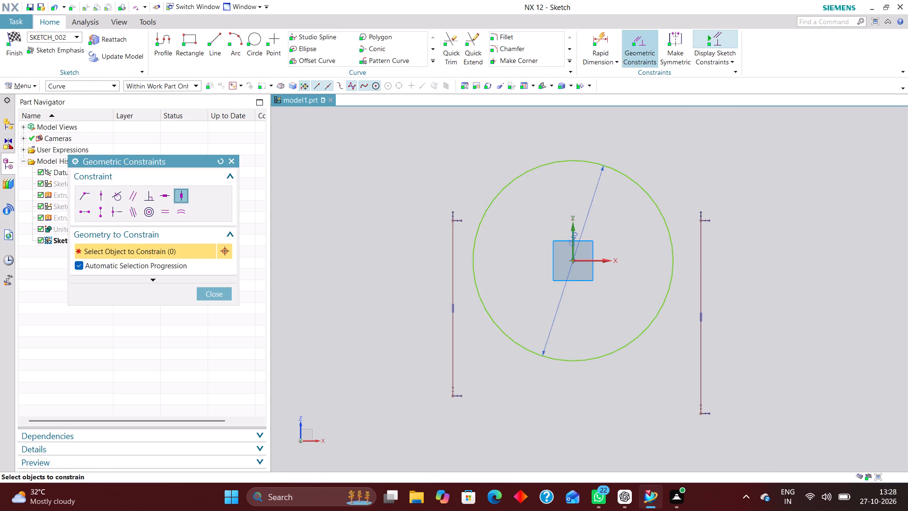
pyautogui.click(118, 198)
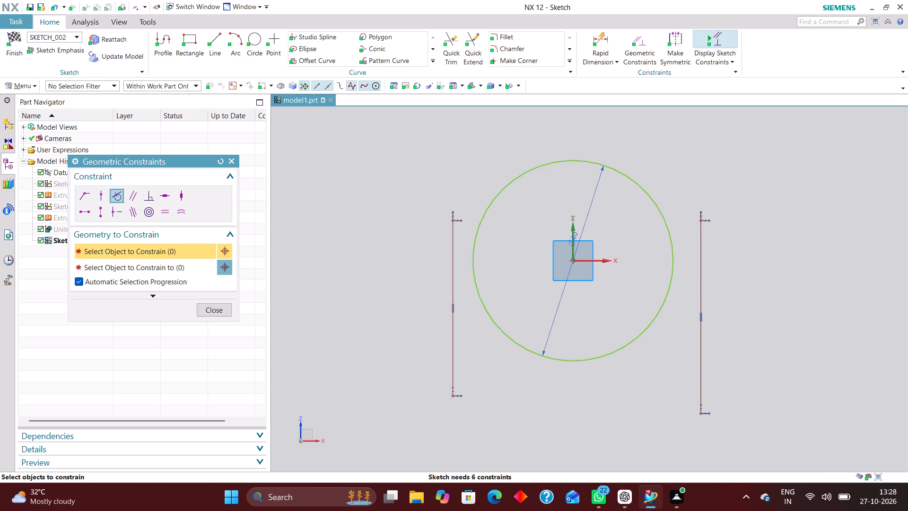
pyautogui.click(475, 254)
pyautogui.click(447, 261)
pyautogui.click(452, 260)
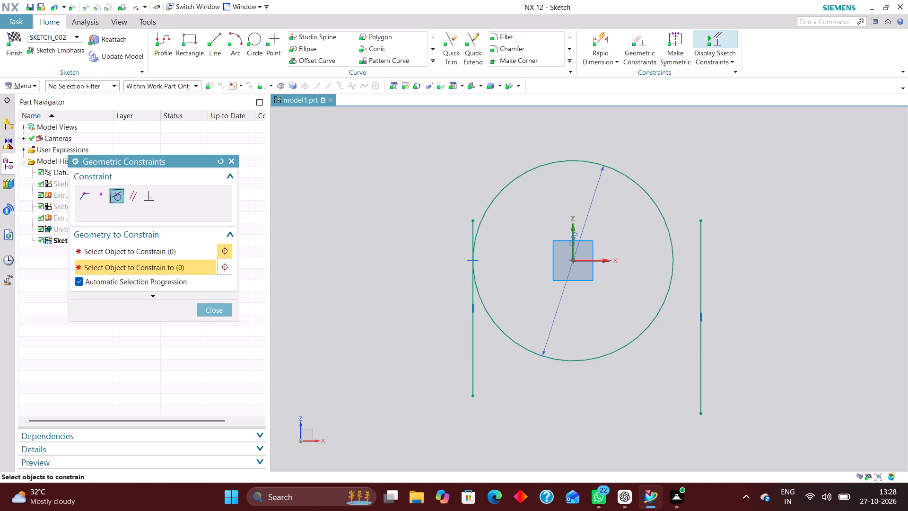
pyautogui.click(674, 262)
pyautogui.click(701, 257)
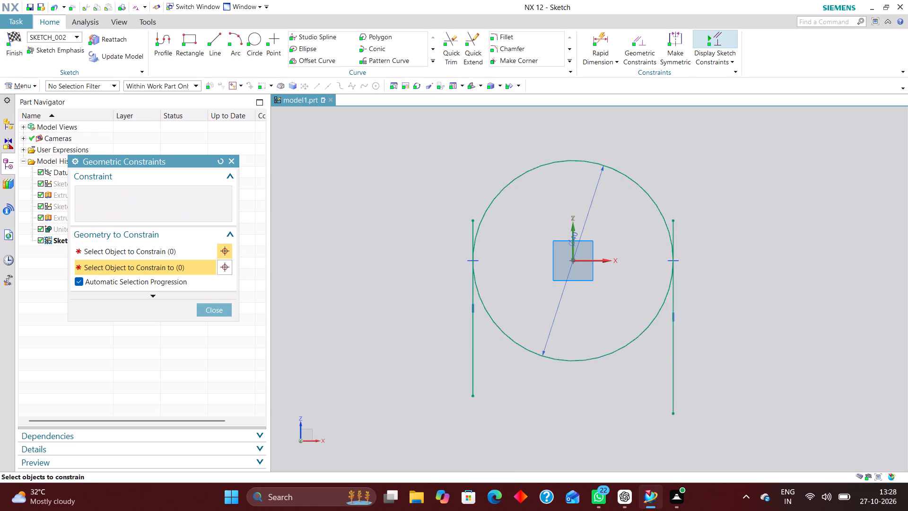
# Trim away the parts of both vertical lines above their tangent points on the circle.
pyautogui.click(452, 42)
pyautogui.click(471, 217)
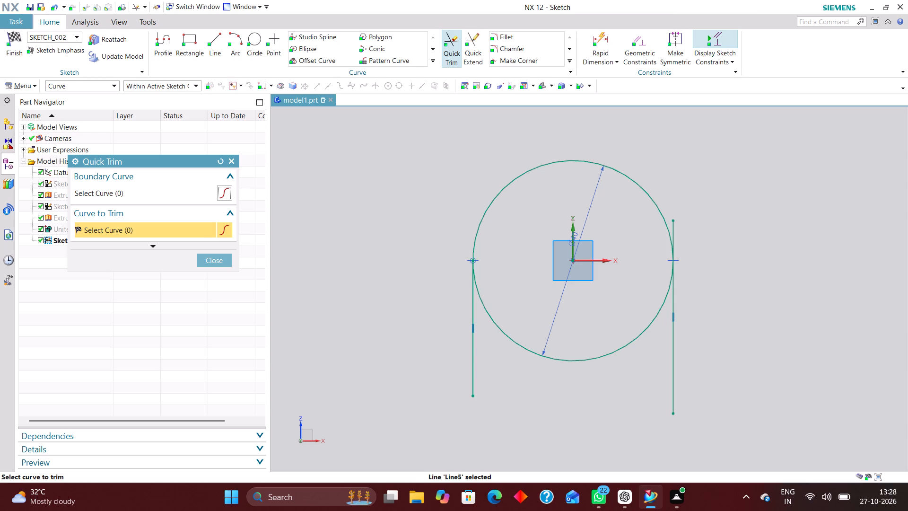
pyautogui.click(673, 223)
pyautogui.click(234, 162)
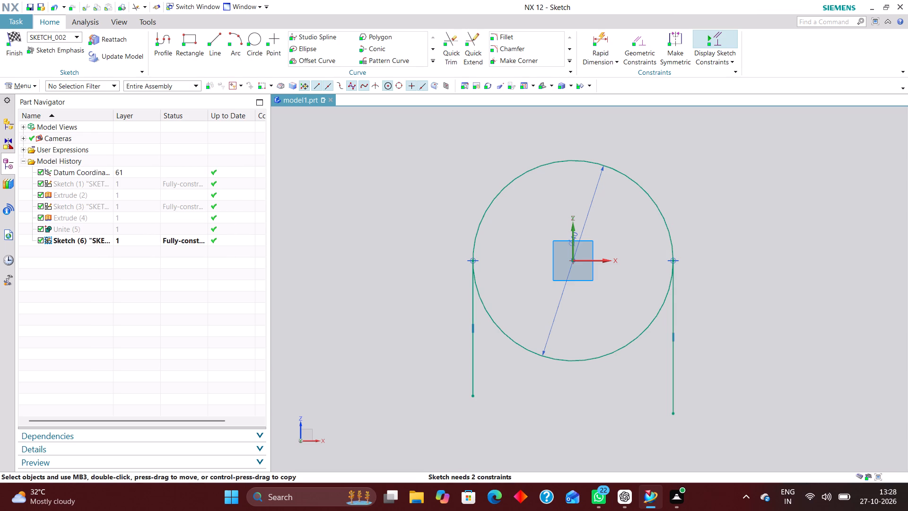
# Close the profile's bottom with a horizontal line from the left line's lower end, trimming the overhangs at the right corner.
pyautogui.click(218, 42)
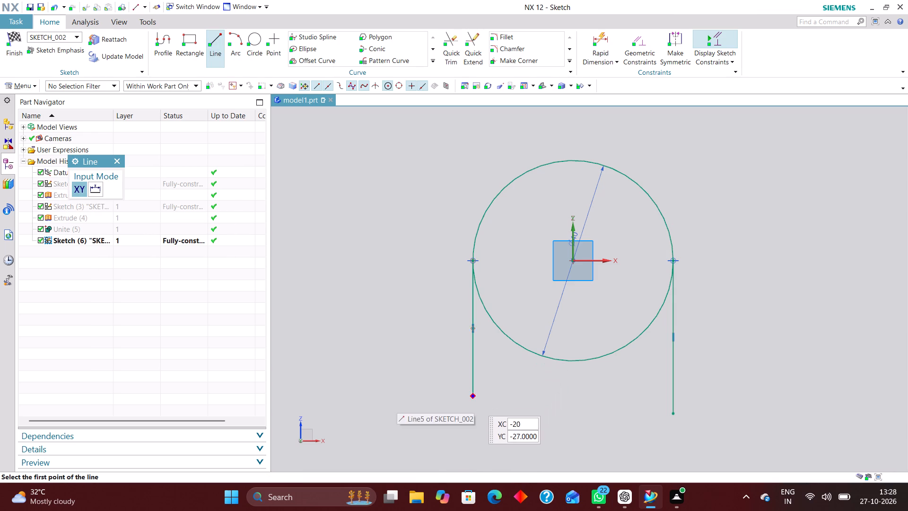
pyautogui.click(473, 399)
pyautogui.click(735, 405)
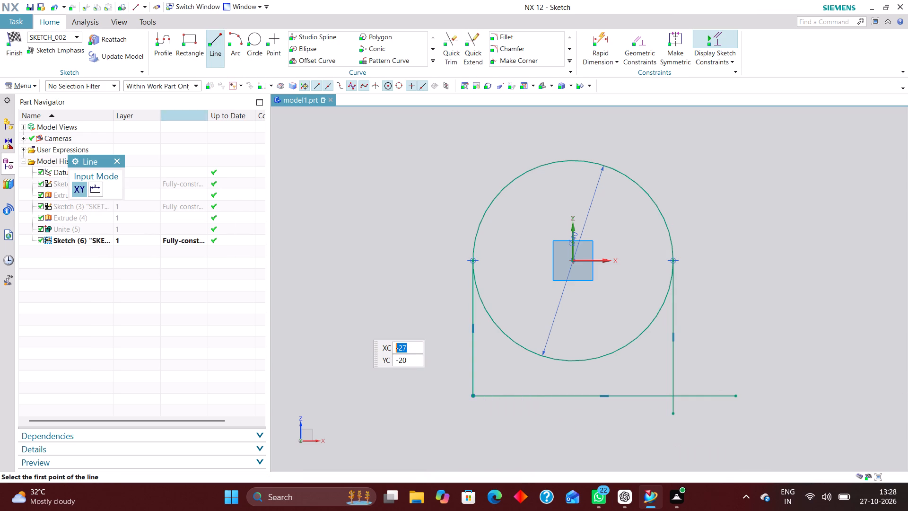
pyautogui.click(114, 160)
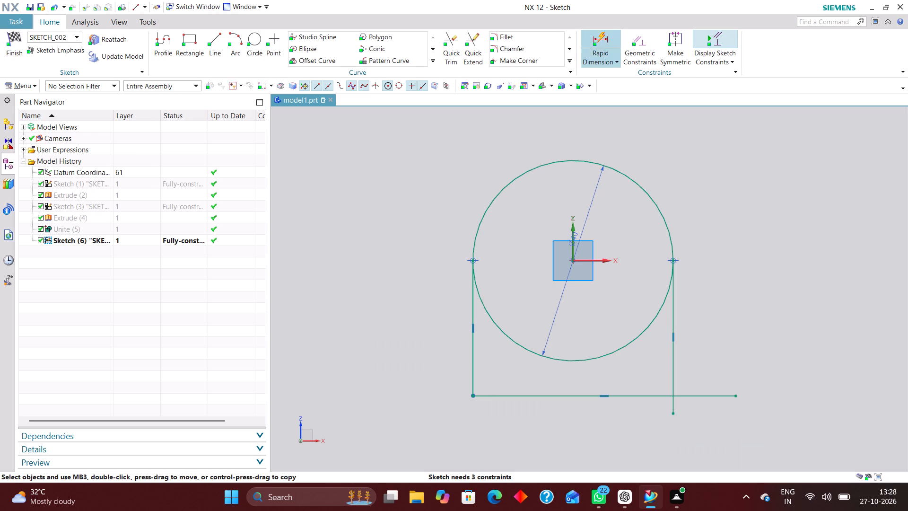
pyautogui.click(454, 46)
pyautogui.click(702, 397)
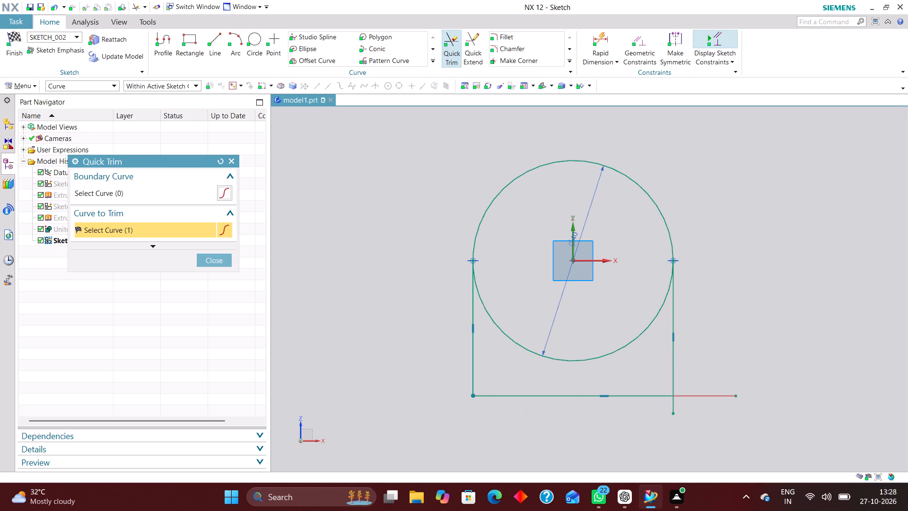
pyautogui.click(672, 411)
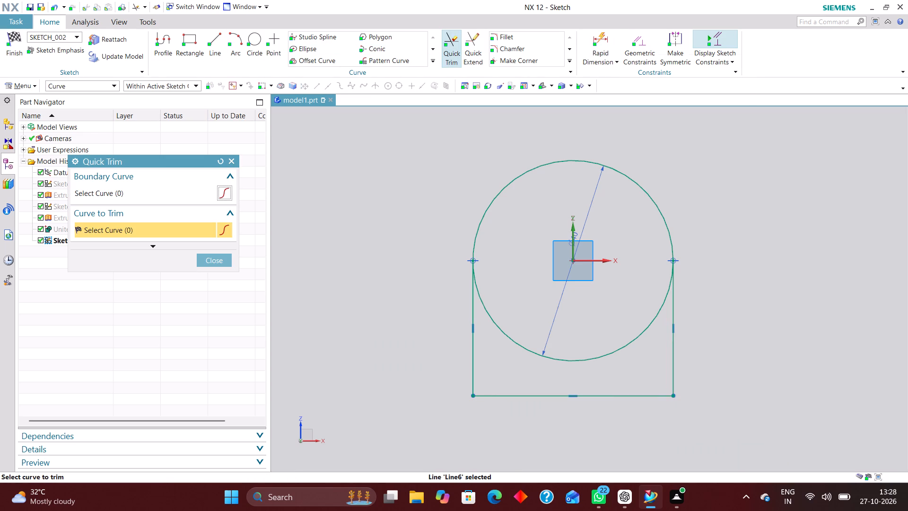
# Dimension the bottom line 30 mm below the sketch's horizontal axis and finish the sketch.
pyautogui.click(599, 43)
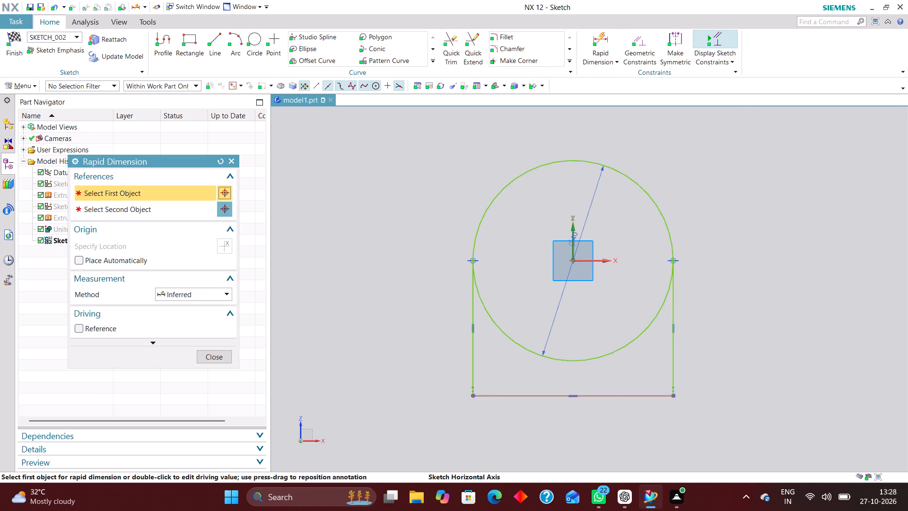
pyautogui.click(603, 259)
pyautogui.click(597, 396)
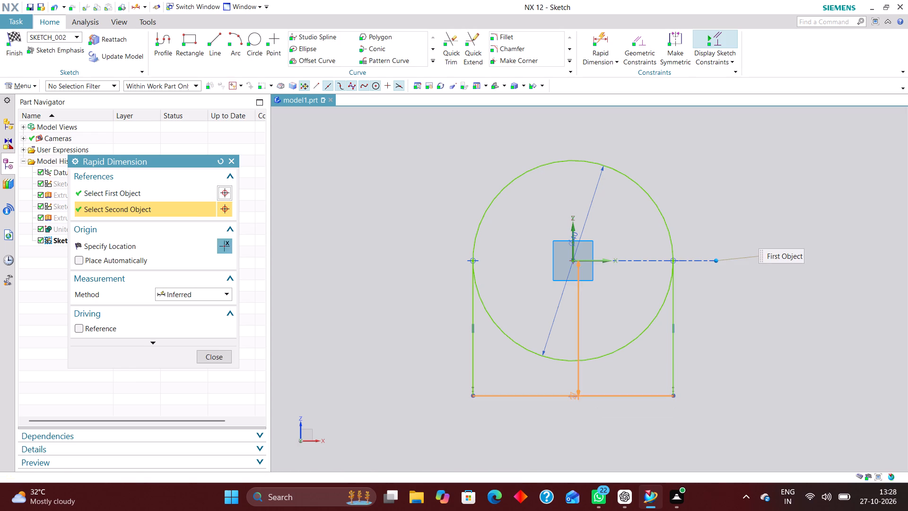
pyautogui.click(766, 331)
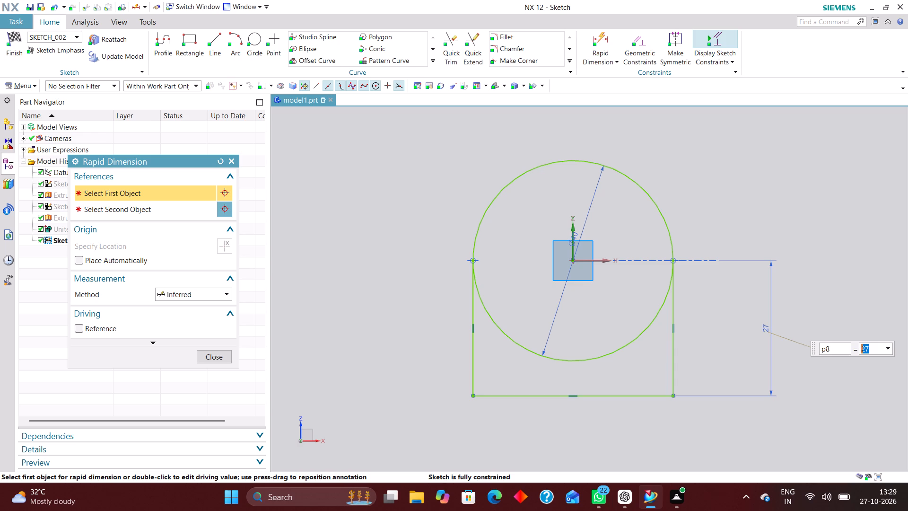
pyautogui.write('30')
pyautogui.press('Return')
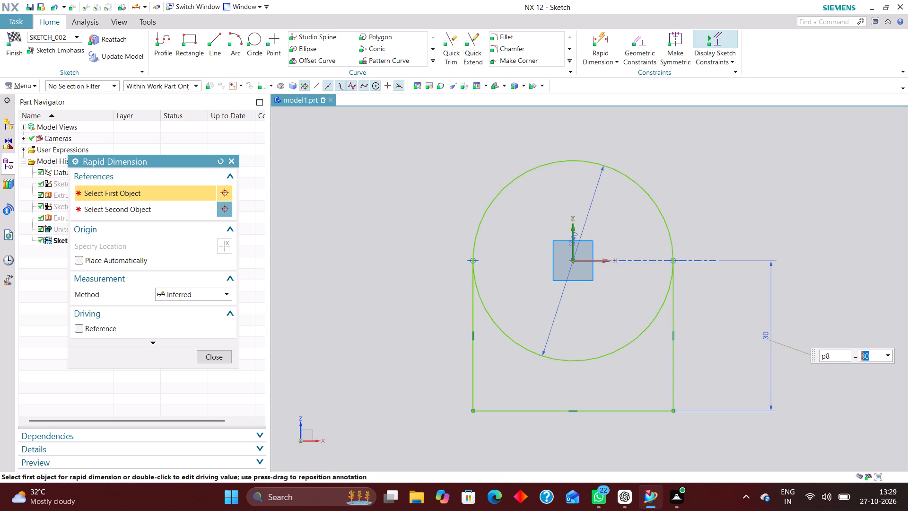
pyautogui.click(218, 360)
pyautogui.click(16, 33)
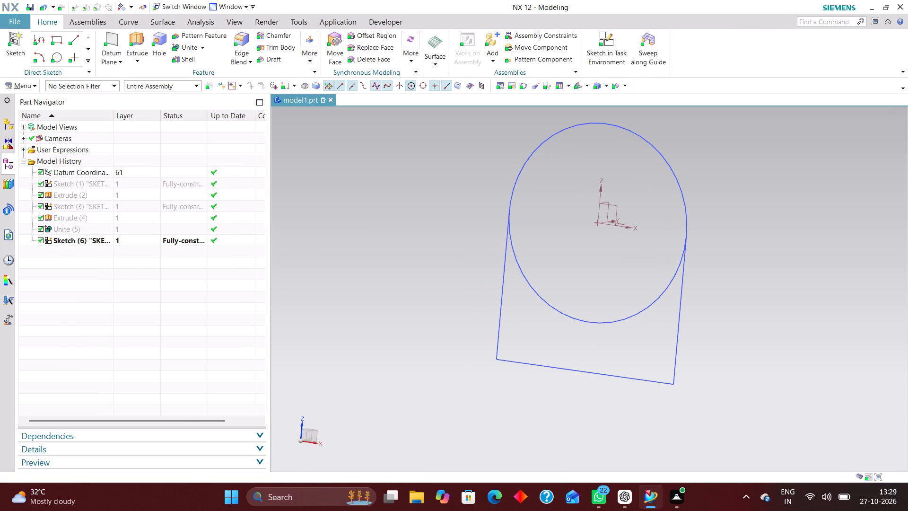
# Show the hidden united bracket body again.
pyautogui.rightClick(96, 214)
pyautogui.click(118, 219)
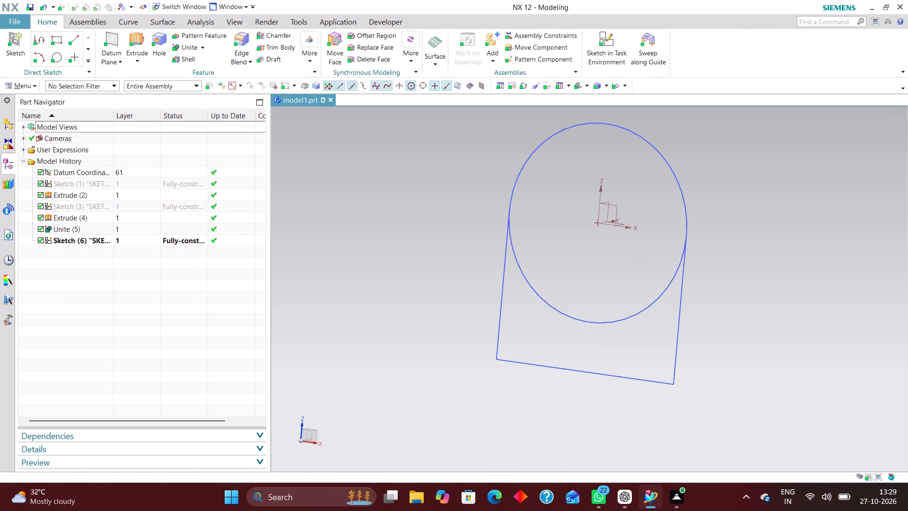
pyautogui.moveTo(343, 244); pyautogui.dragTo(356, 244, button='middle')
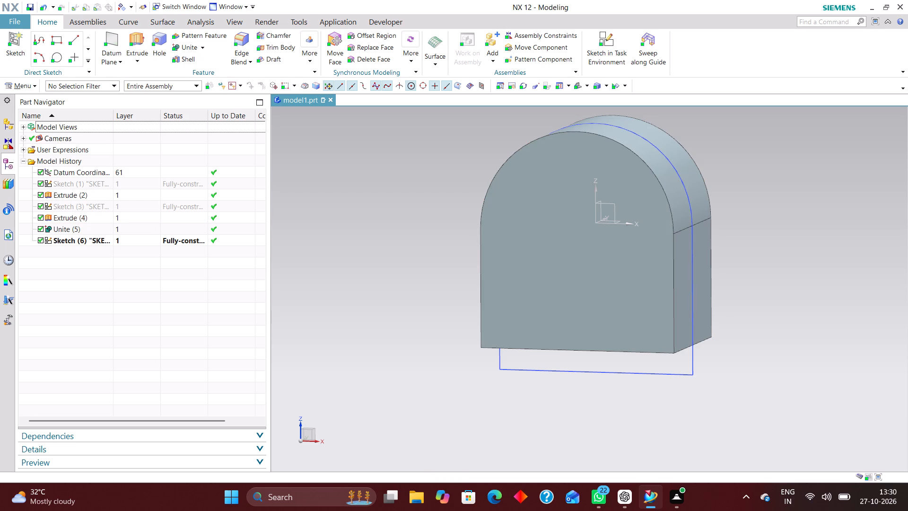
# Reopen the latest sketch, trim away the upper half of its 40 mm circle, and finish the sketch.
pyautogui.click(139, 240)
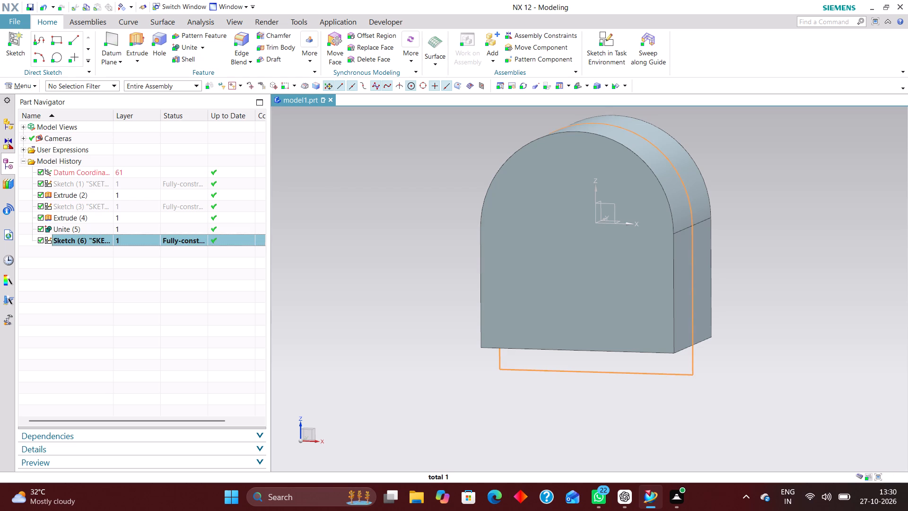
pyautogui.rightClick(147, 240)
pyautogui.click(193, 246)
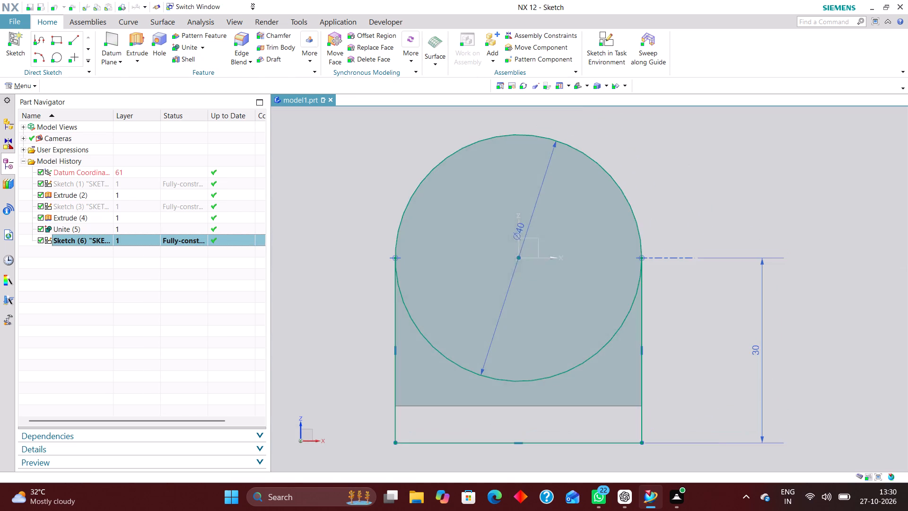
pyautogui.scroll(-3, 355, 185)
pyautogui.scroll(2, 357, 197)
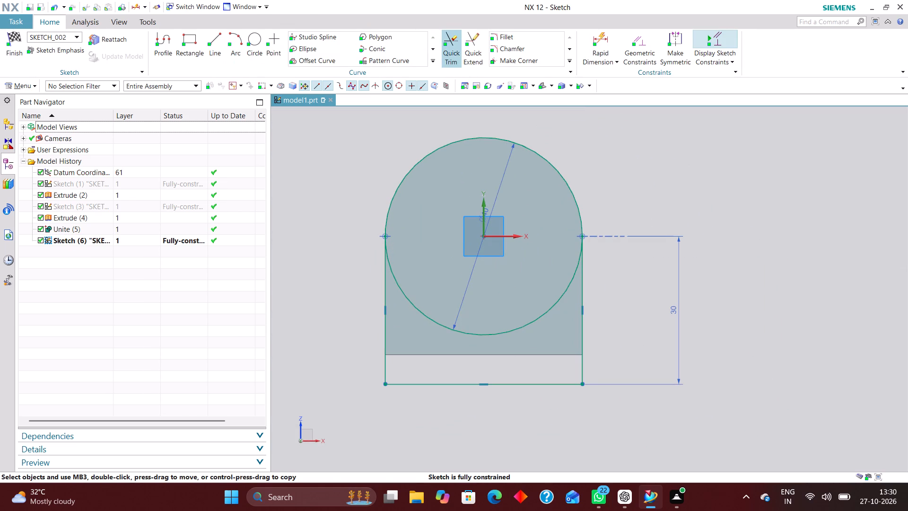
pyautogui.click(450, 47)
pyautogui.click(460, 136)
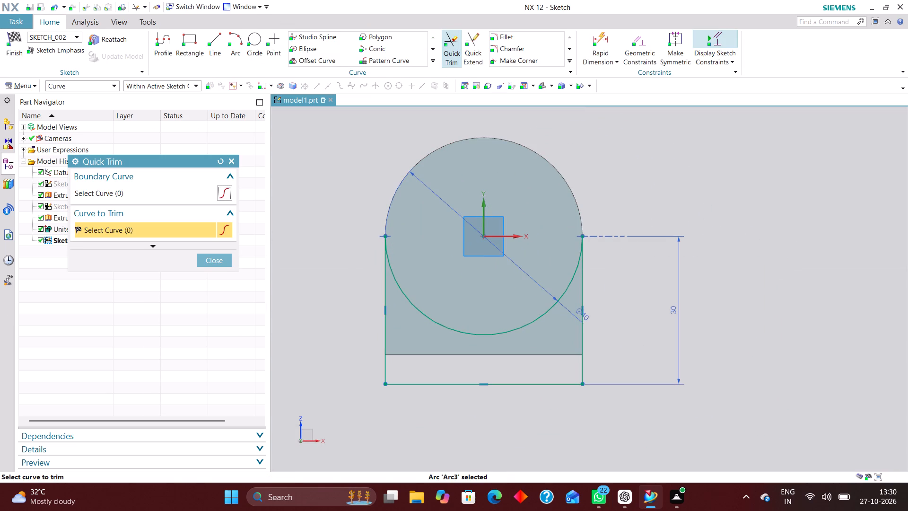
pyautogui.click(217, 258)
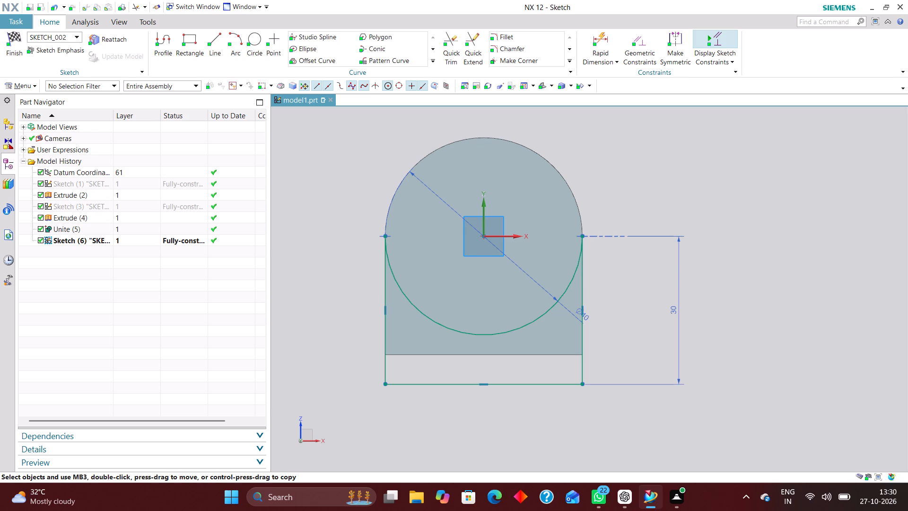
pyautogui.click(19, 41)
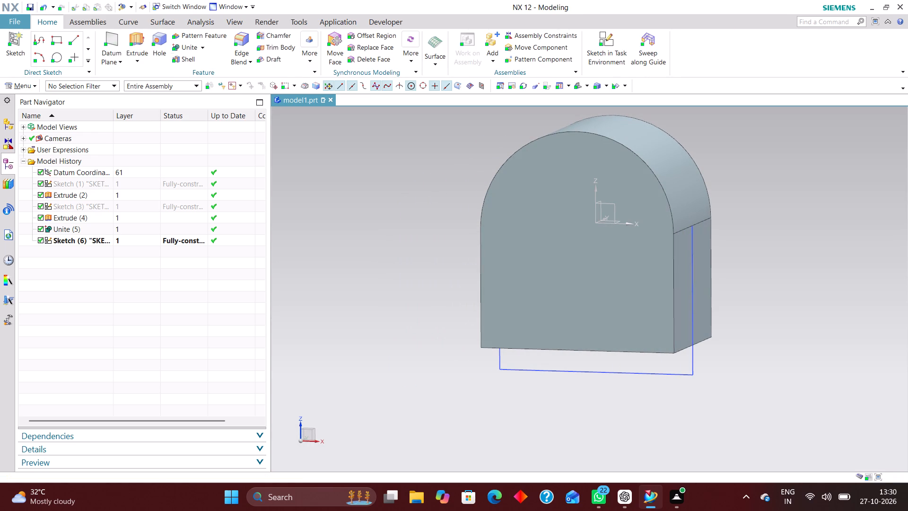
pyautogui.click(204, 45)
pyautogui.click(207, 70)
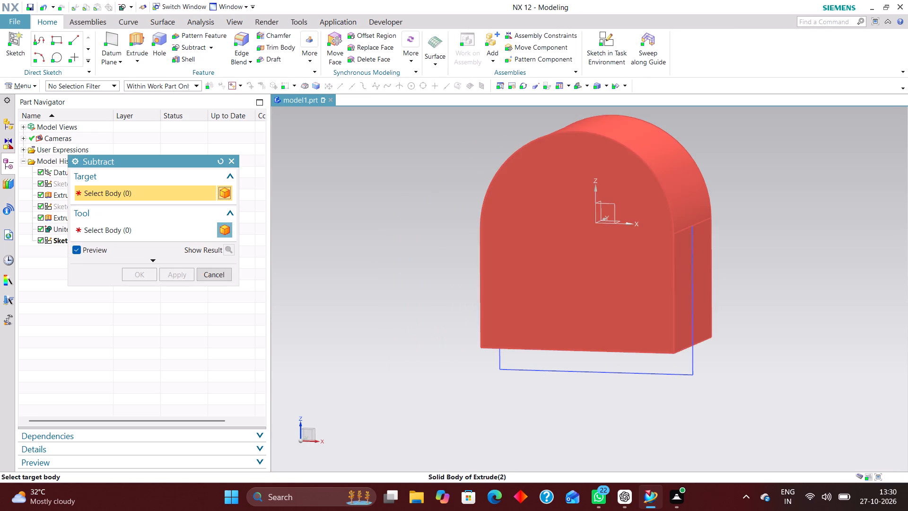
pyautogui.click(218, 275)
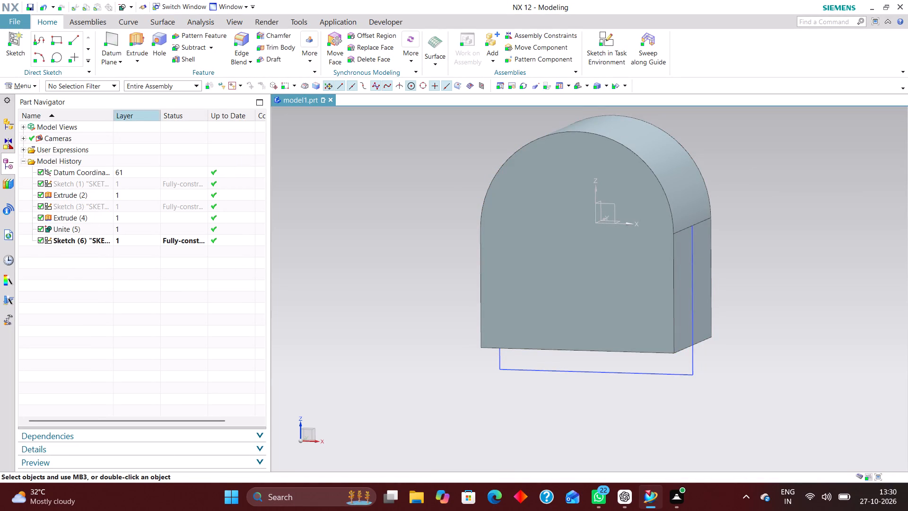
# Extrude the trimmed sketch profile from -26.5 mm to 21 mm as a separate body with no Boolean.
pyautogui.click(140, 36)
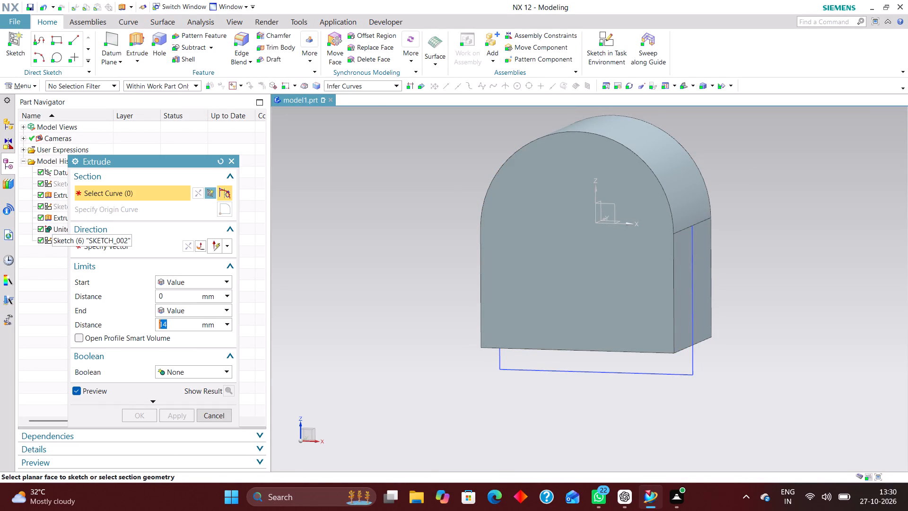
pyautogui.click(56, 242)
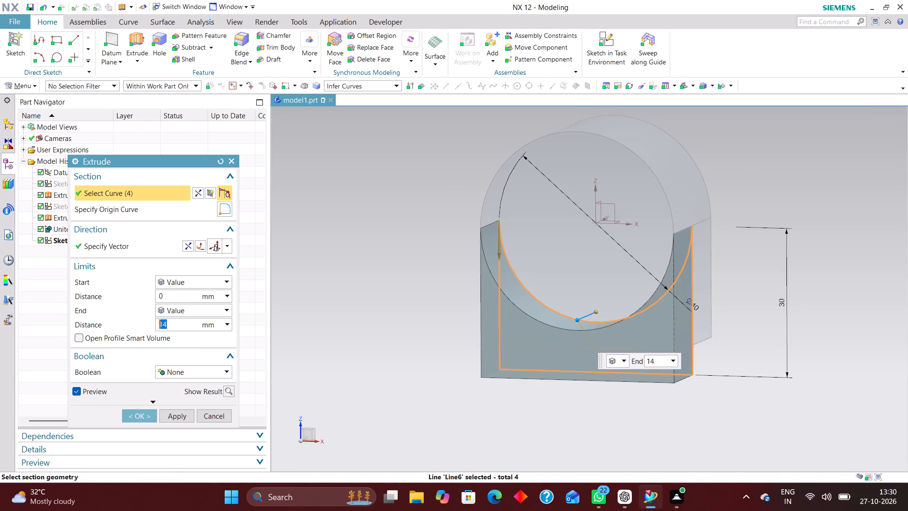
pyautogui.moveTo(742, 213); pyautogui.dragTo(693, 225, button='middle')
pyautogui.moveTo(620, 300); pyautogui.dragTo(685, 273)
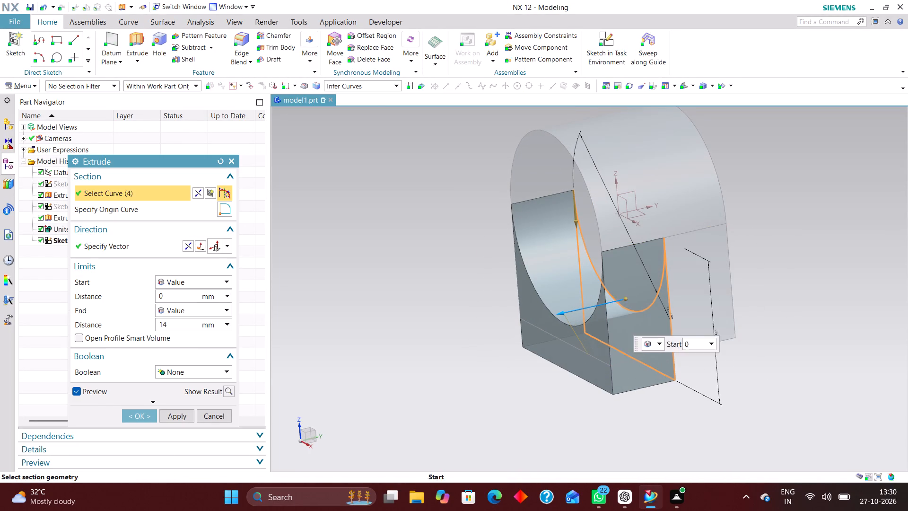
pyautogui.moveTo(685, 273); pyautogui.dragTo(720, 252)
pyautogui.moveTo(566, 313); pyautogui.dragTo(532, 320)
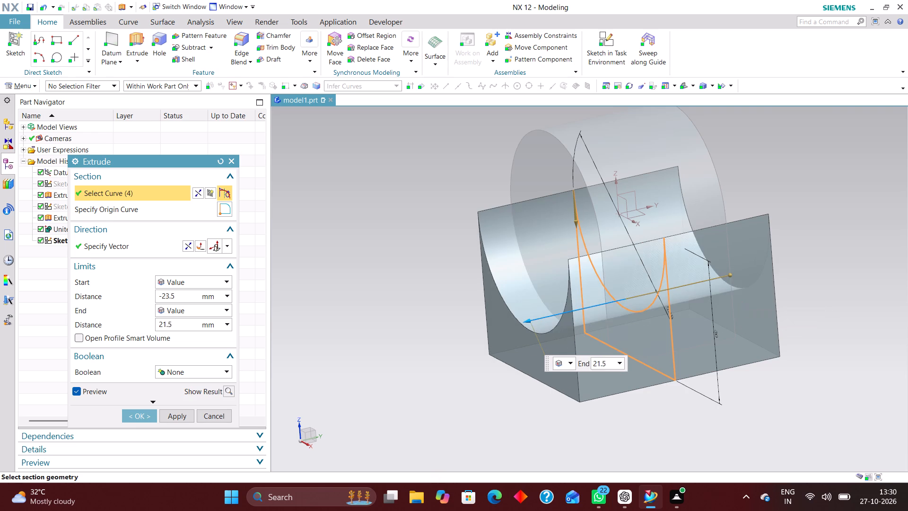
pyautogui.moveTo(532, 320); pyautogui.dragTo(533, 320)
pyautogui.moveTo(731, 275); pyautogui.dragTo(744, 269)
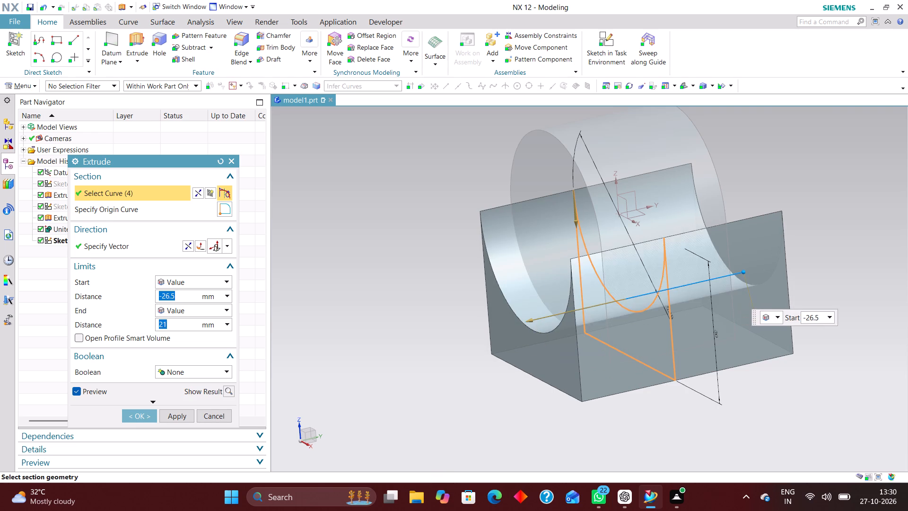
pyautogui.click(143, 418)
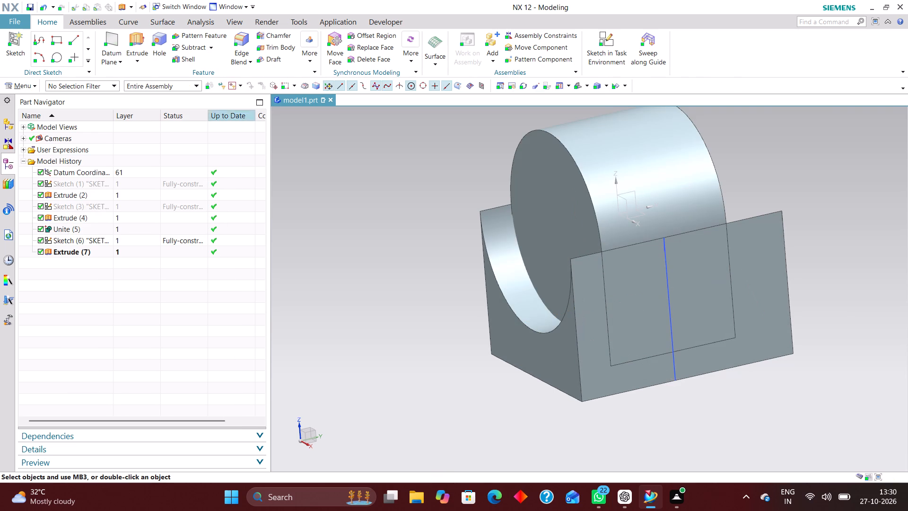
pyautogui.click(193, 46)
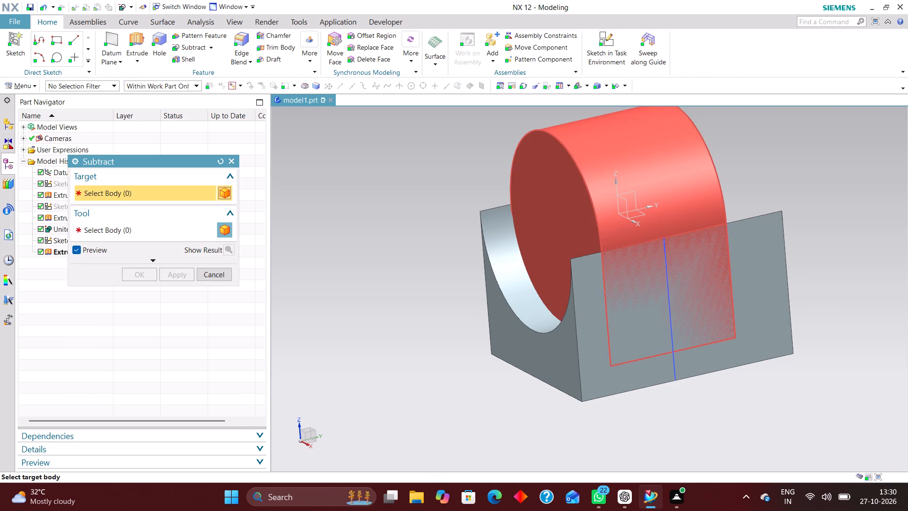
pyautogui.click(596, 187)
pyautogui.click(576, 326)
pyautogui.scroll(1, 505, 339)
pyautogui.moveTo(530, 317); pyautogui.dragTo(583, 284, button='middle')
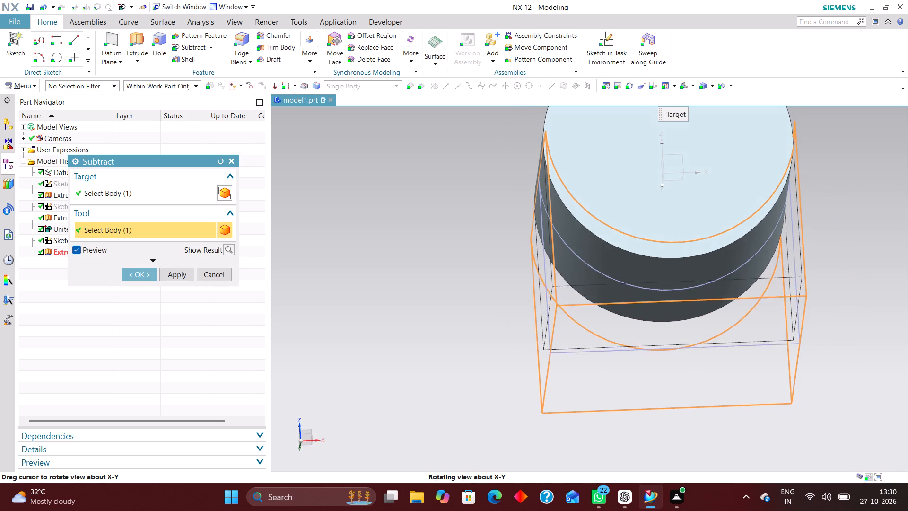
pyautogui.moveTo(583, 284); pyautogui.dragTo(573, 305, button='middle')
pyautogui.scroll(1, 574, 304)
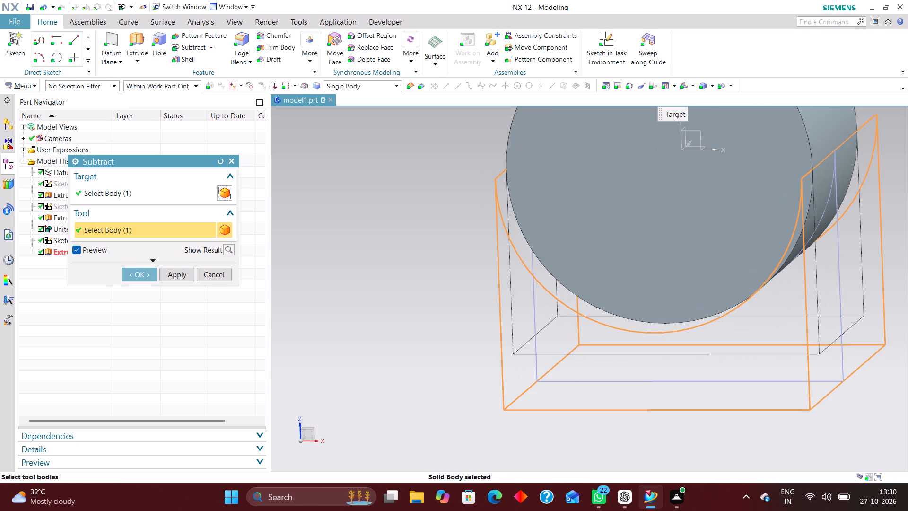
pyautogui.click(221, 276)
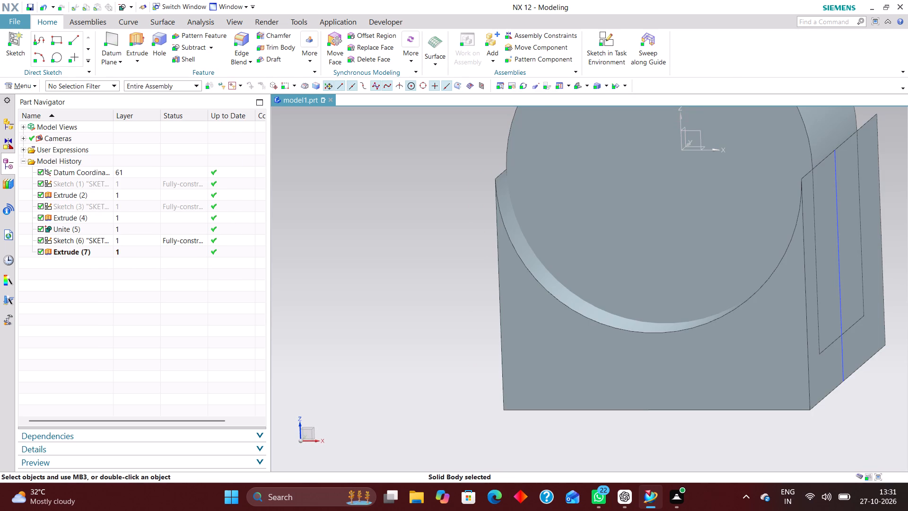
# Reopen the extruded sketch and draw two vertical lines just inside its sides, from above the arc to below the bottom line, the right one about 35.5 mm long.
pyautogui.click(127, 238)
pyautogui.rightClick(128, 239)
pyautogui.click(174, 229)
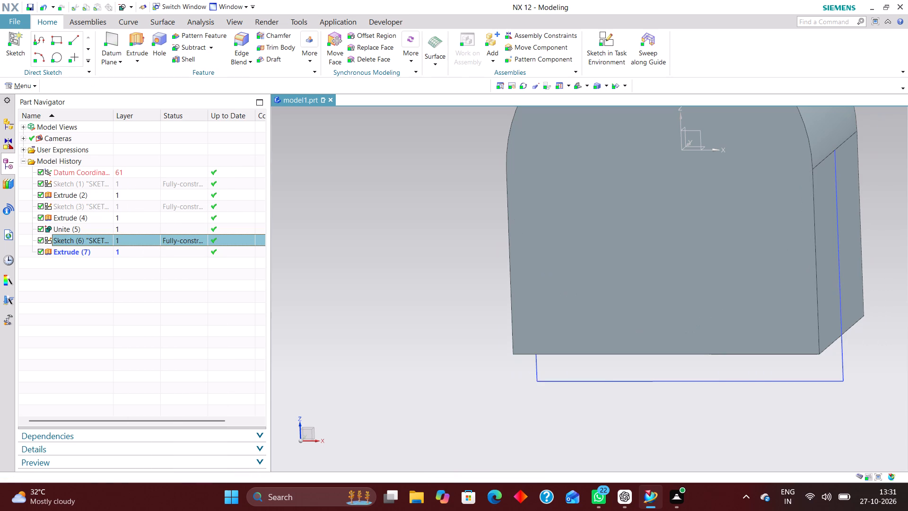
pyautogui.scroll(-2, 407, 206)
pyautogui.scroll(3, 391, 307)
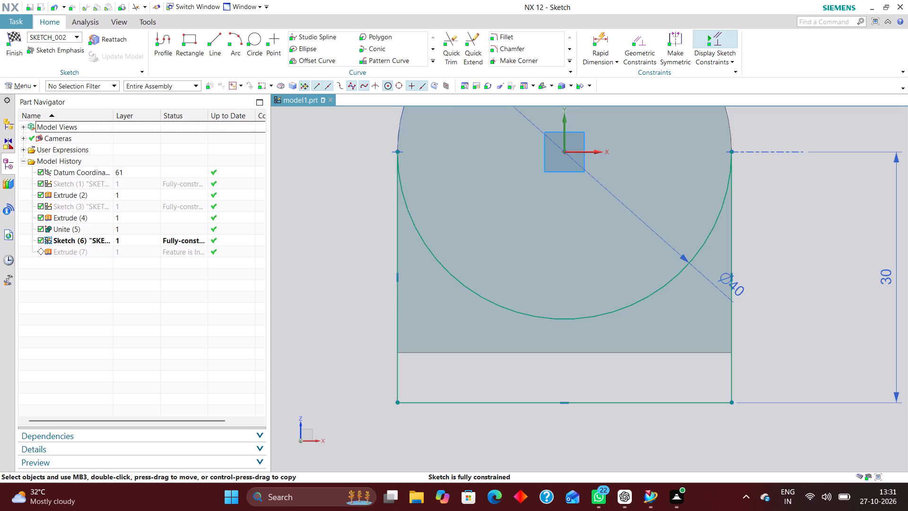
pyautogui.scroll(-2, 353, 235)
pyautogui.scroll(-1, 393, 263)
pyautogui.click(215, 43)
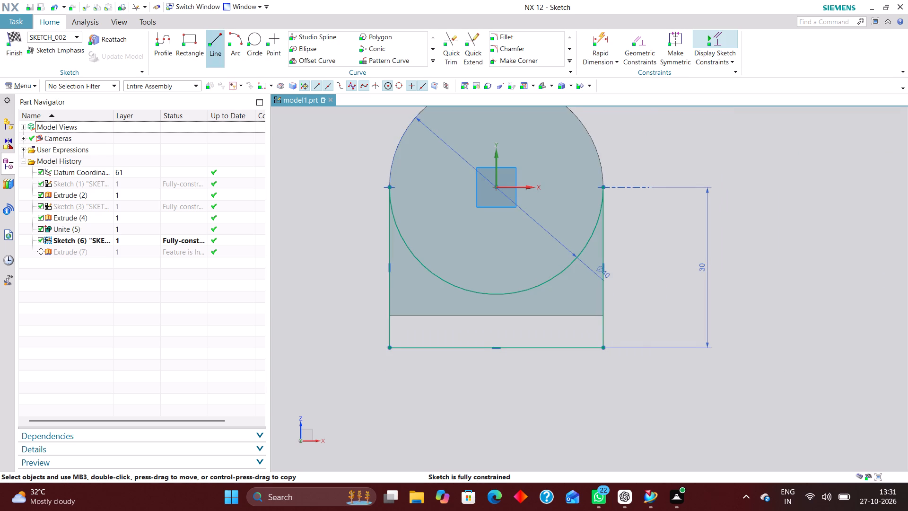
pyautogui.click(415, 203)
pyautogui.click(413, 405)
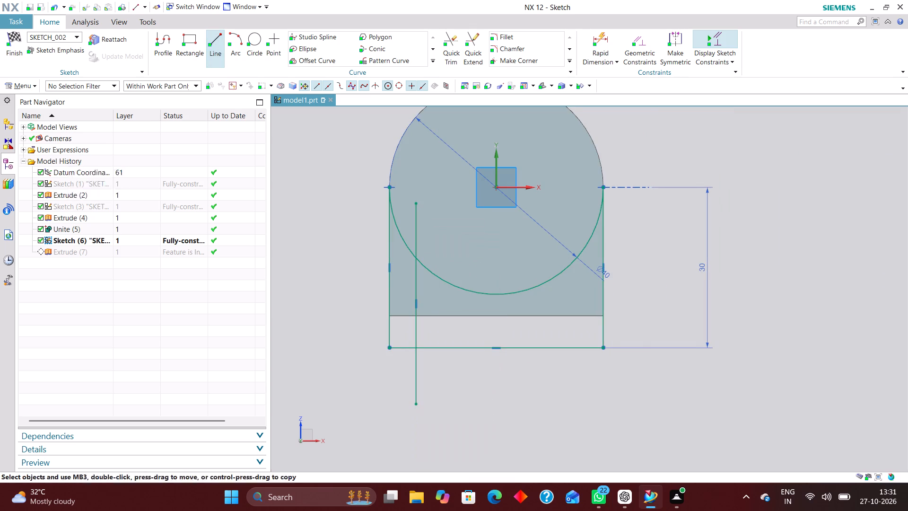
pyautogui.click(568, 205)
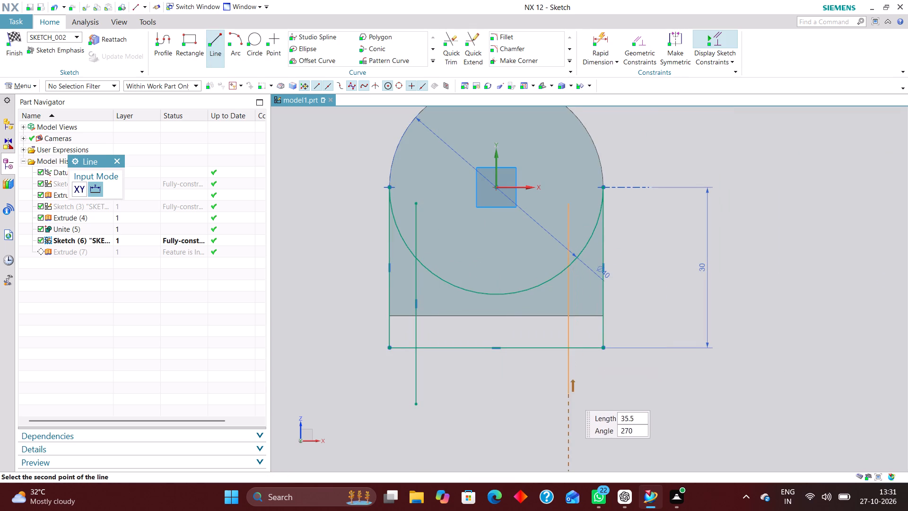
pyautogui.click(569, 397)
# Dimension both new vertical lines 6 mm inward from the profile's adjacent side lines.
pyautogui.click(603, 40)
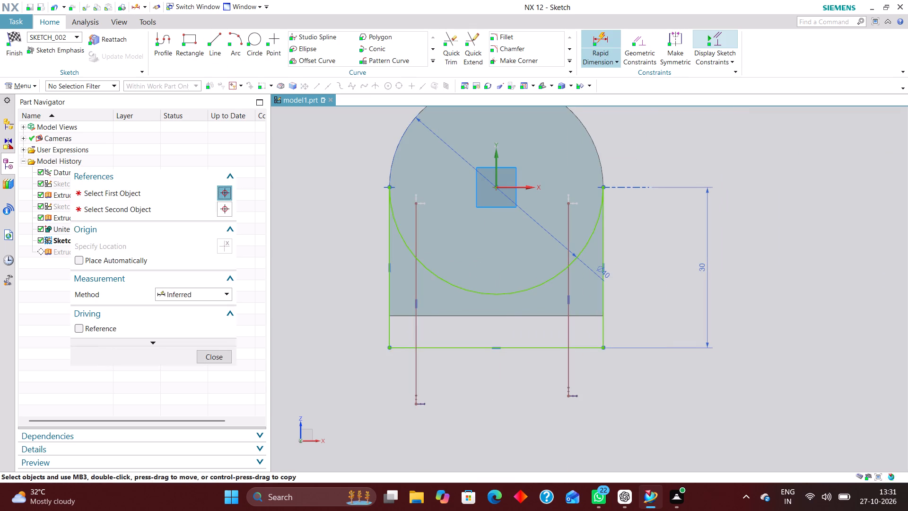
pyautogui.click(387, 336)
pyautogui.click(413, 338)
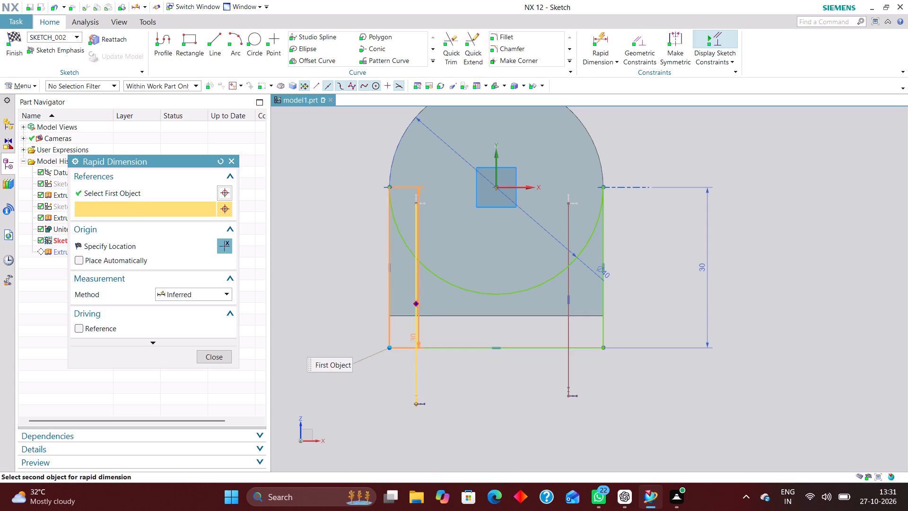
pyautogui.click(399, 401)
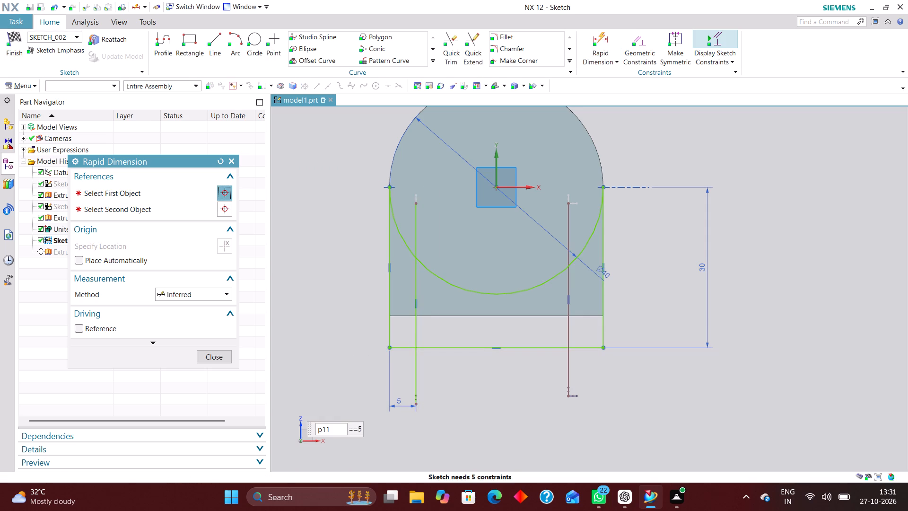
pyautogui.press('6')
pyautogui.press('Return')
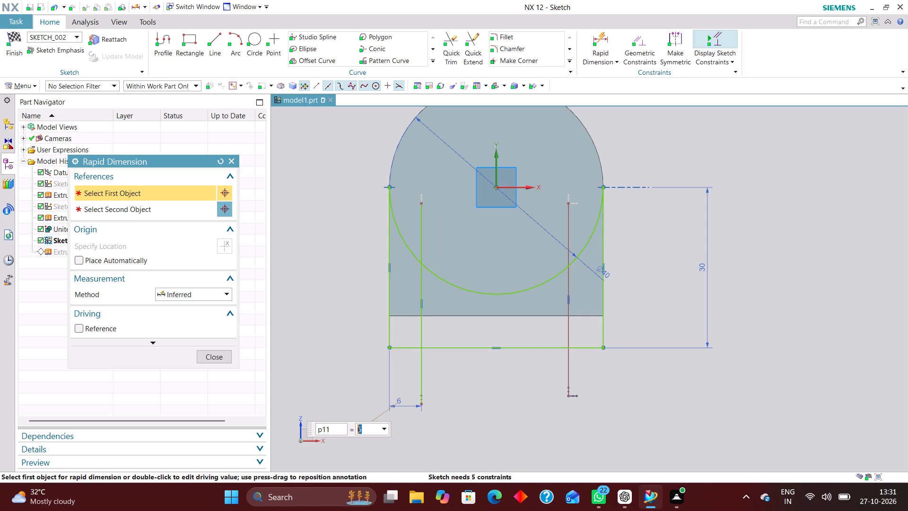
pyautogui.click(602, 293)
pyautogui.click(568, 329)
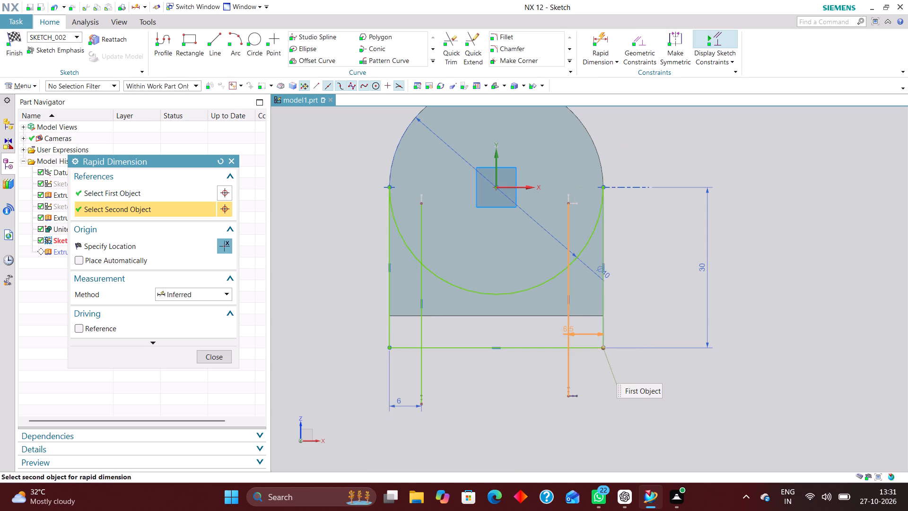
pyautogui.click(587, 400)
pyautogui.press('6')
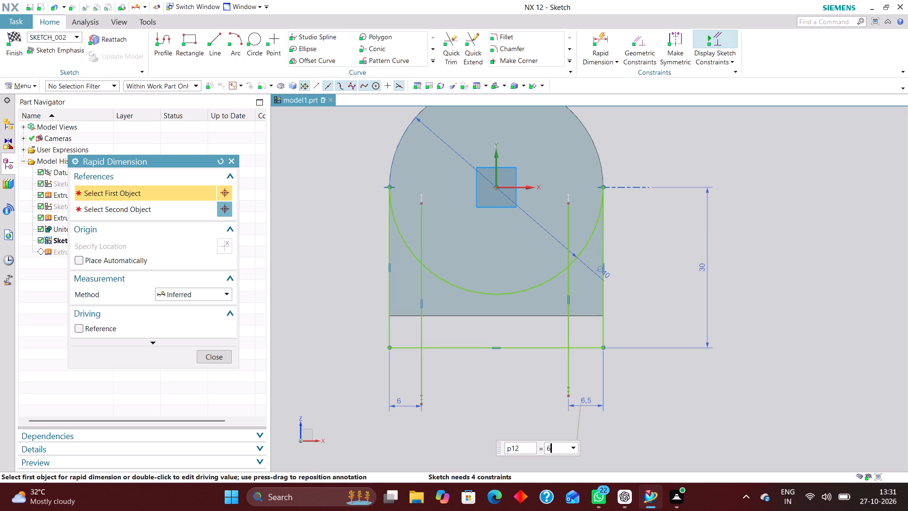
pyautogui.press('Return')
pyautogui.click(218, 357)
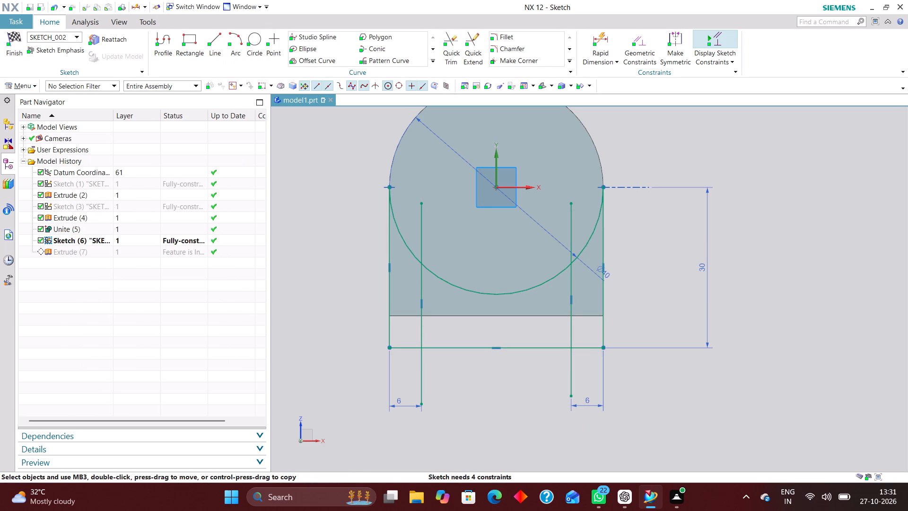
# Quick Trim the sketch to the closed profile between the two inner vertical lines, the lower arc and the bottom line.
pyautogui.click(448, 41)
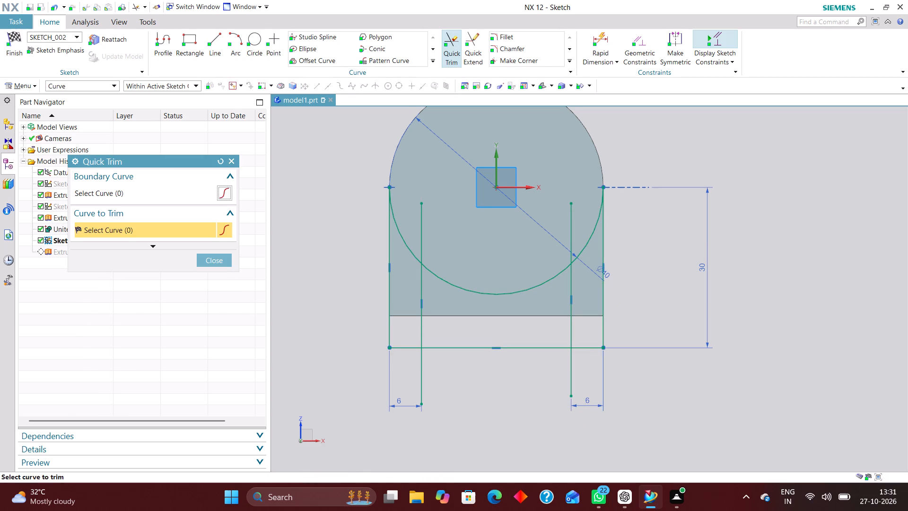
pyautogui.click(420, 217)
pyautogui.click(571, 213)
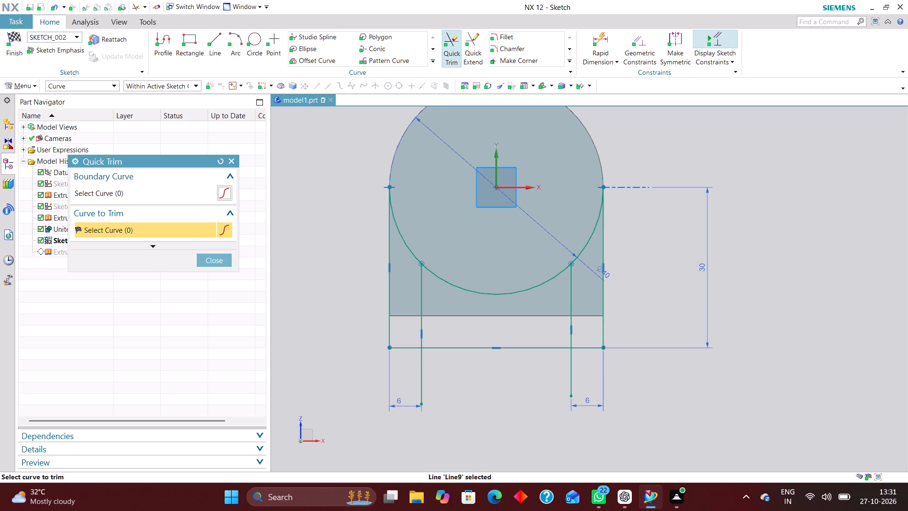
pyautogui.click(587, 239)
pyautogui.click(604, 270)
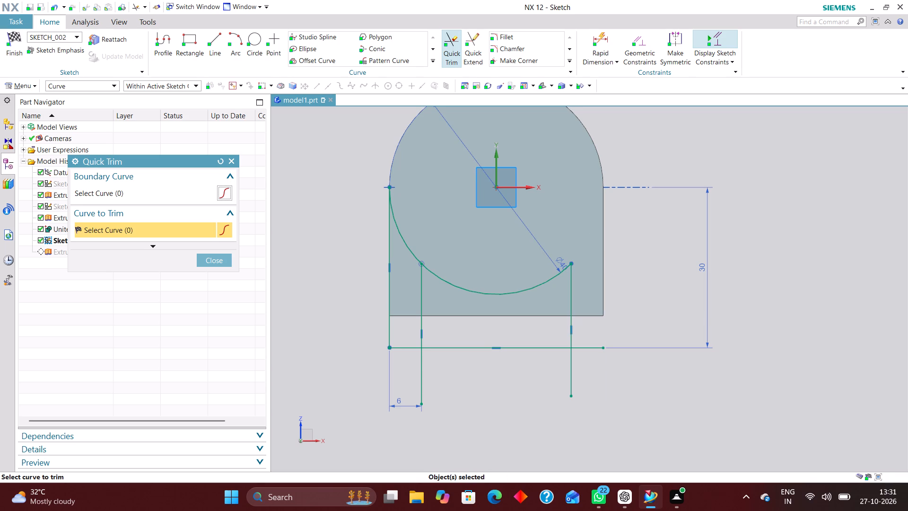
pyautogui.click(592, 349)
pyautogui.click(573, 373)
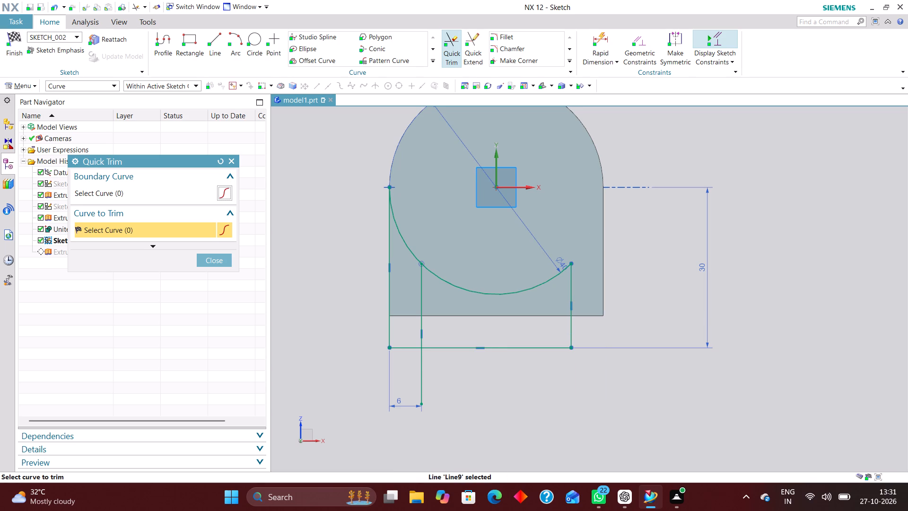
pyautogui.click(416, 378)
pyautogui.click(422, 380)
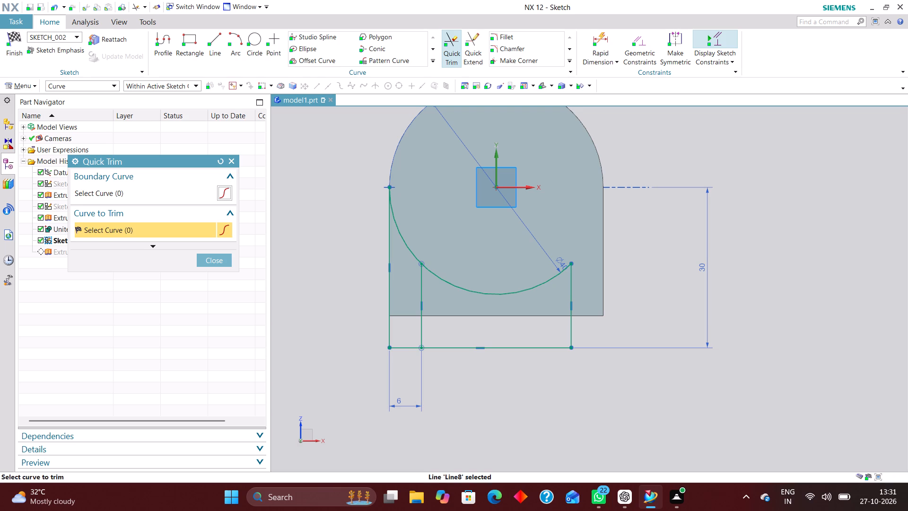
pyautogui.click(408, 351)
pyautogui.click(390, 325)
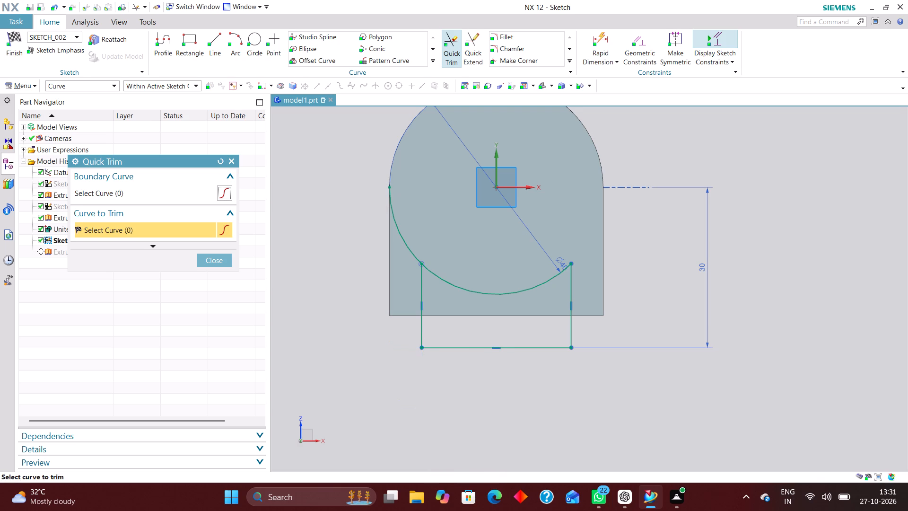
pyautogui.click(416, 260)
pyautogui.click(219, 257)
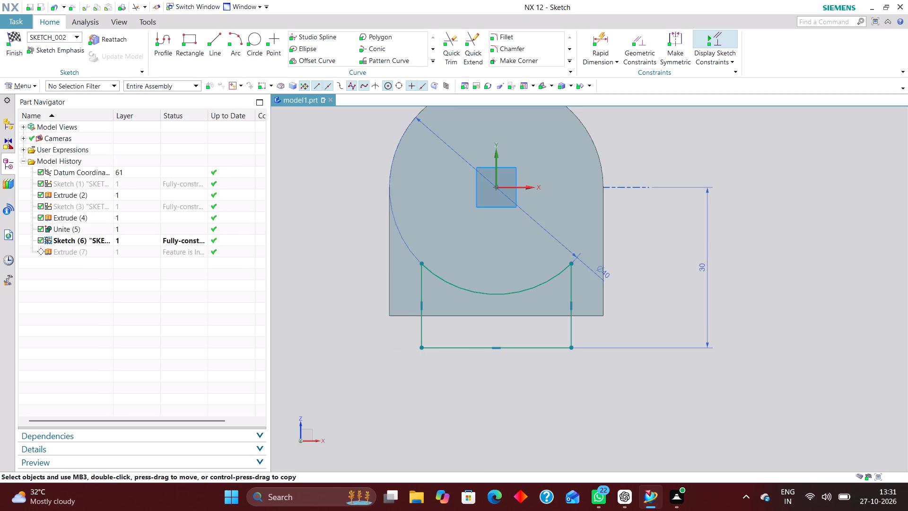
# Apply a Point on Curve constraint placing the bottom line's midpoint on the sketch's vertical Y axis.
pyautogui.click(641, 44)
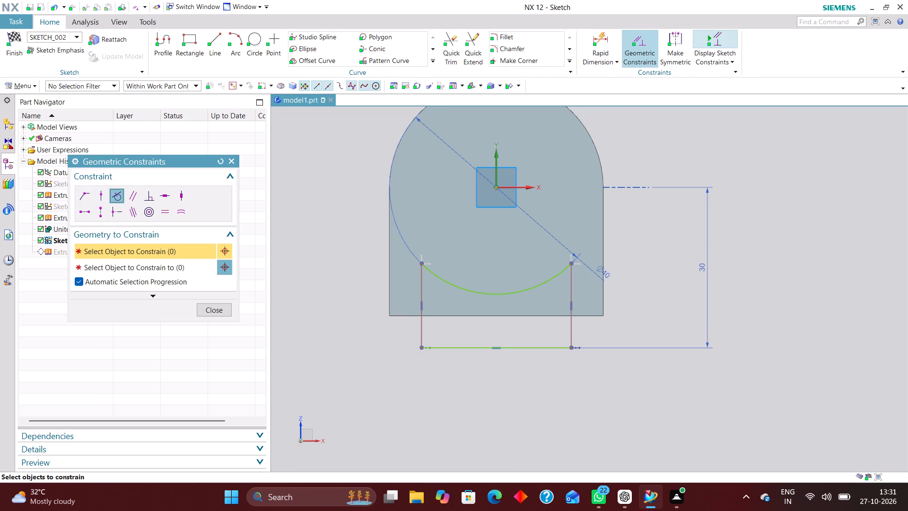
pyautogui.click(102, 194)
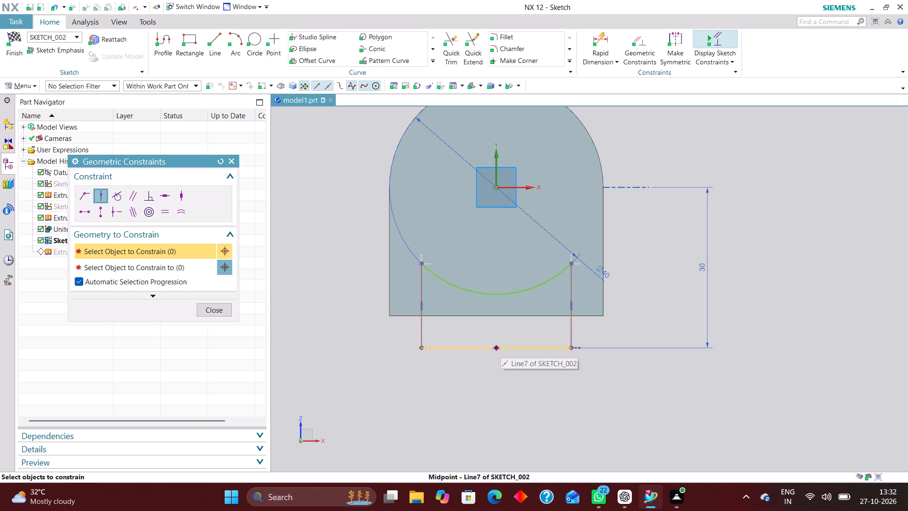
pyautogui.click(498, 345)
pyautogui.click(498, 171)
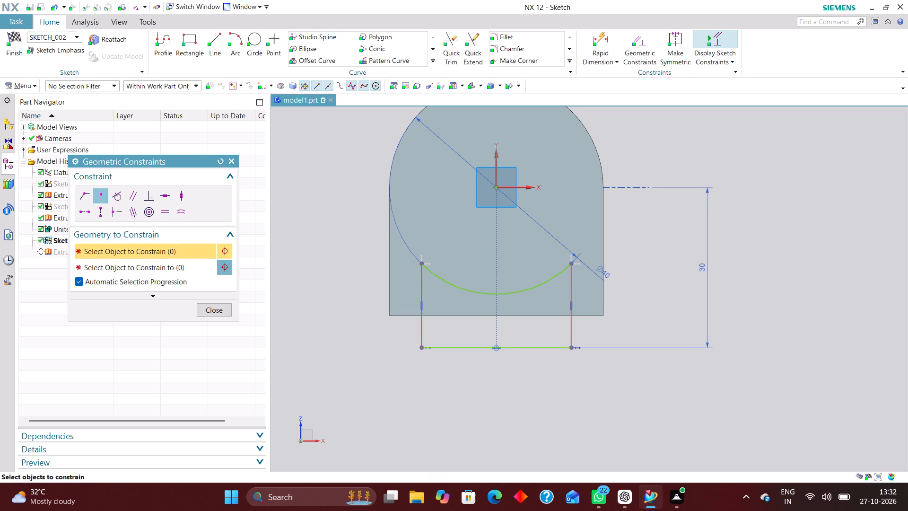
# Dimension the horizontal offset between the profile's right vertical line and the body's adjacent side edge, and finish the sketch.
pyautogui.click(598, 43)
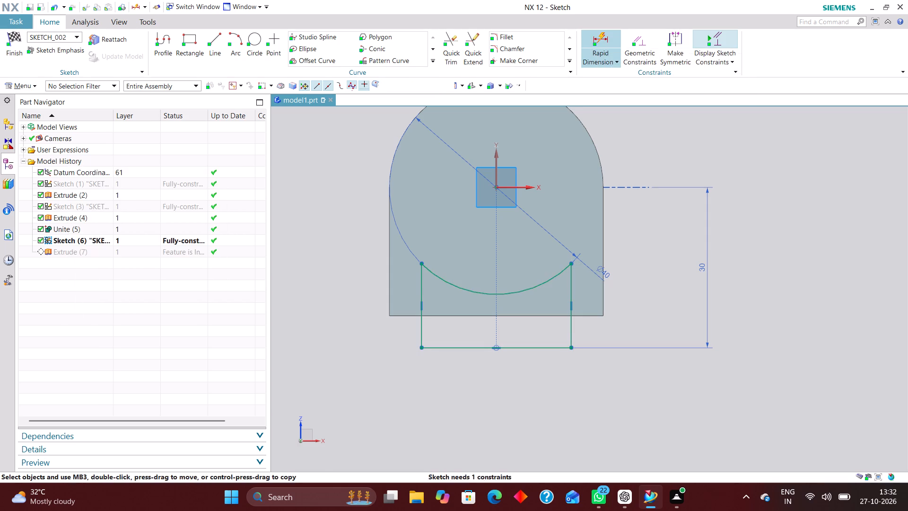
pyautogui.click(572, 334)
pyautogui.click(604, 317)
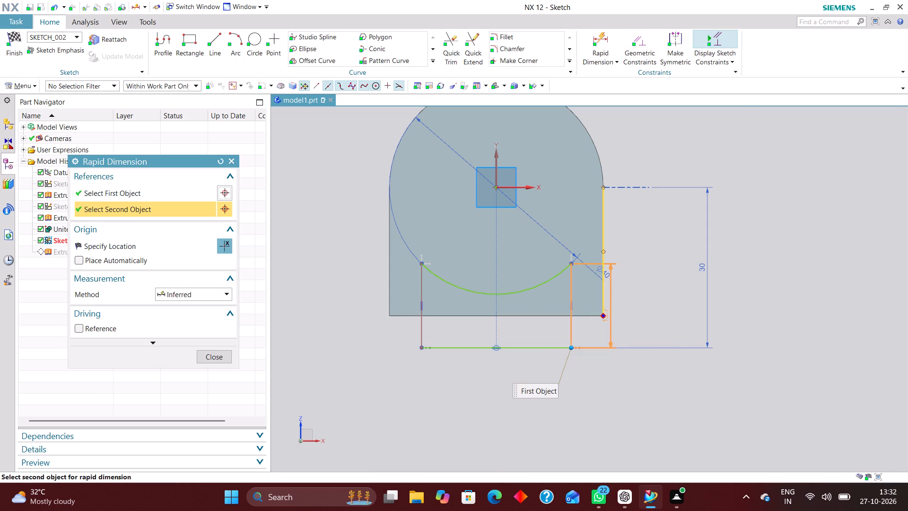
pyautogui.click(589, 397)
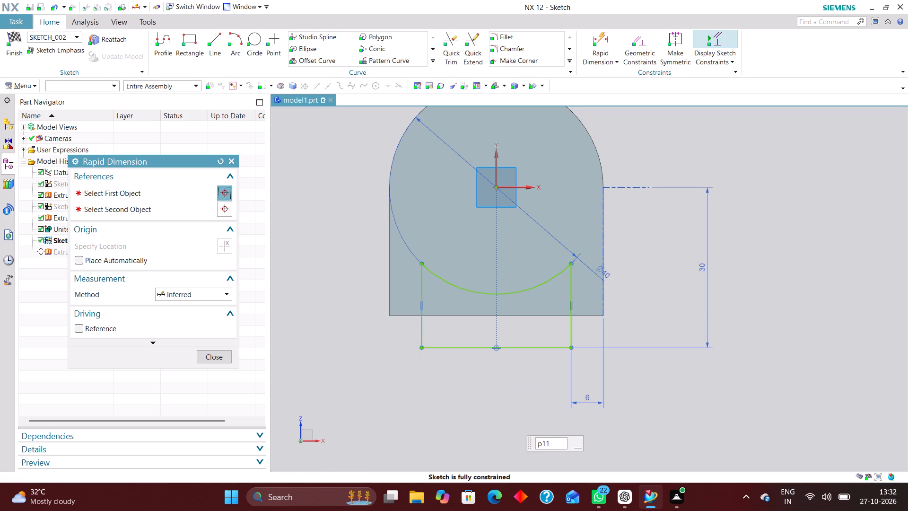
pyautogui.click(224, 356)
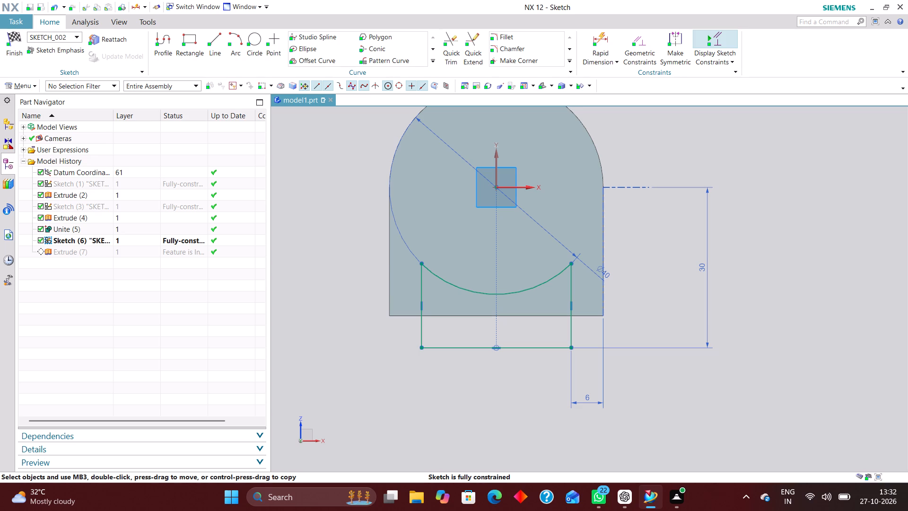
pyautogui.click(15, 35)
# Subtract the narrowed lower extruded body from the united bracket body.
pyautogui.click(521, 282)
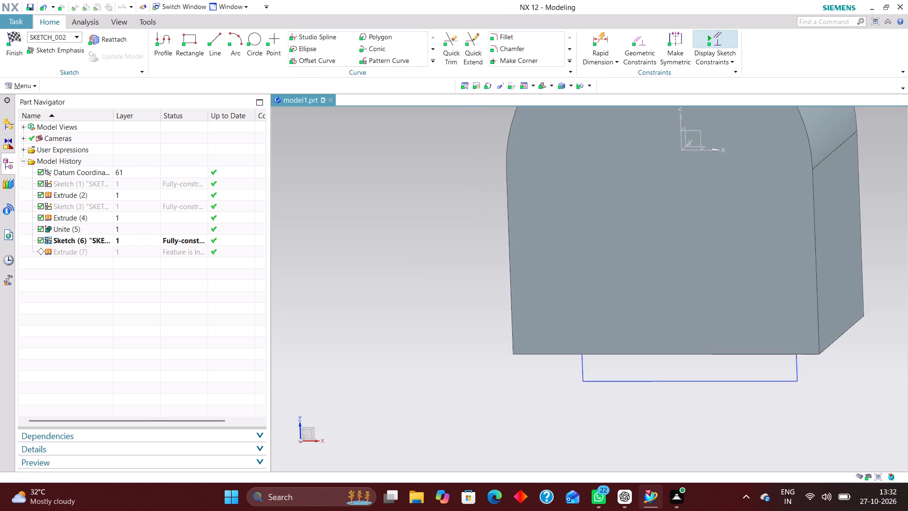
pyautogui.scroll(-4, 369, 238)
pyautogui.scroll(3, 537, 275)
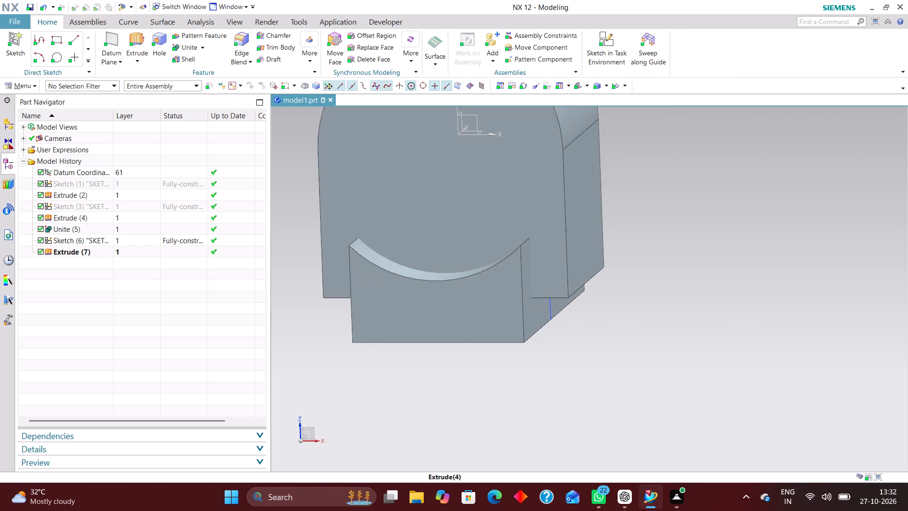
pyautogui.click(203, 46)
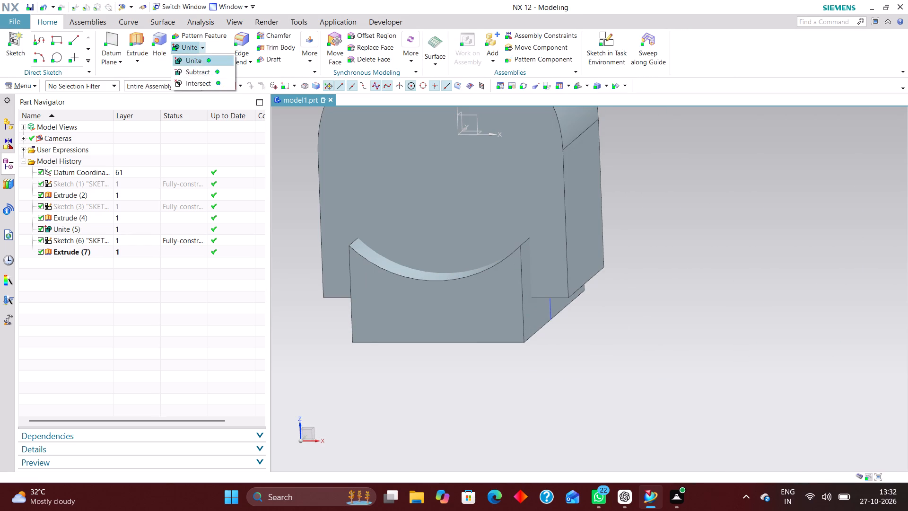
pyautogui.click(209, 70)
pyautogui.click(489, 181)
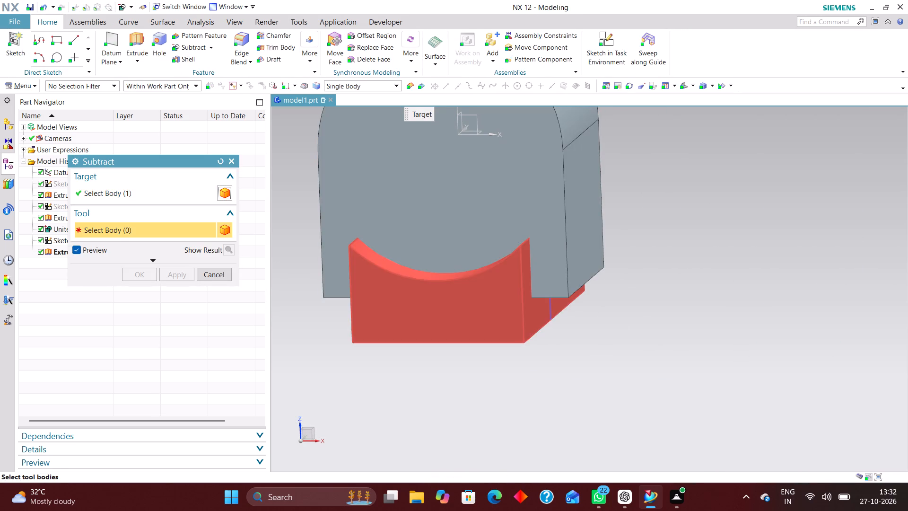
pyautogui.click(490, 291)
pyautogui.click(131, 273)
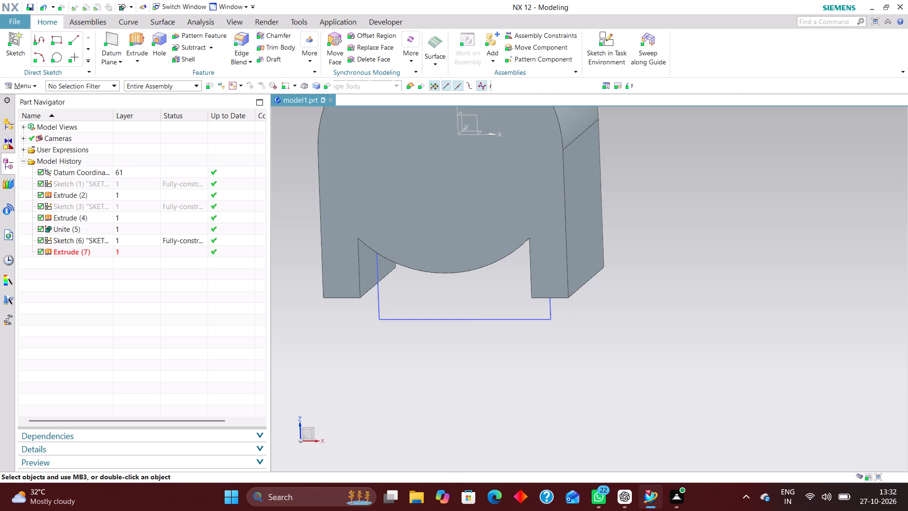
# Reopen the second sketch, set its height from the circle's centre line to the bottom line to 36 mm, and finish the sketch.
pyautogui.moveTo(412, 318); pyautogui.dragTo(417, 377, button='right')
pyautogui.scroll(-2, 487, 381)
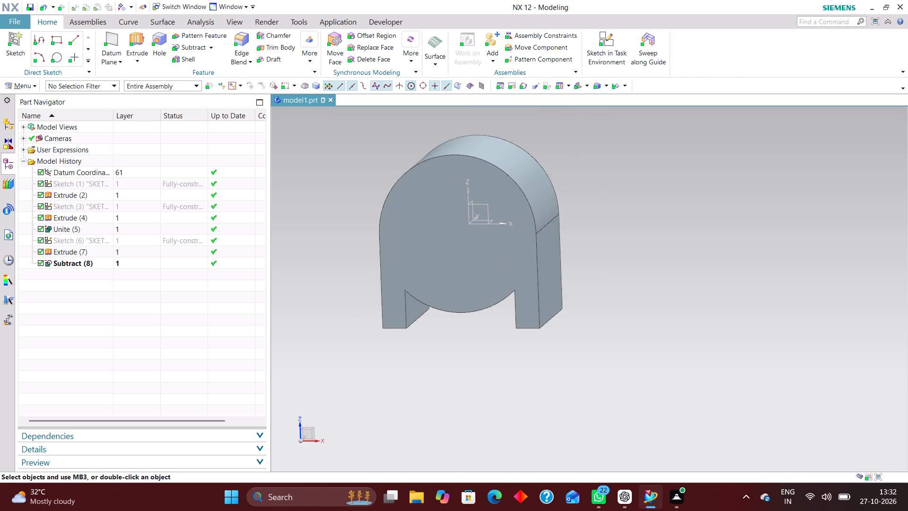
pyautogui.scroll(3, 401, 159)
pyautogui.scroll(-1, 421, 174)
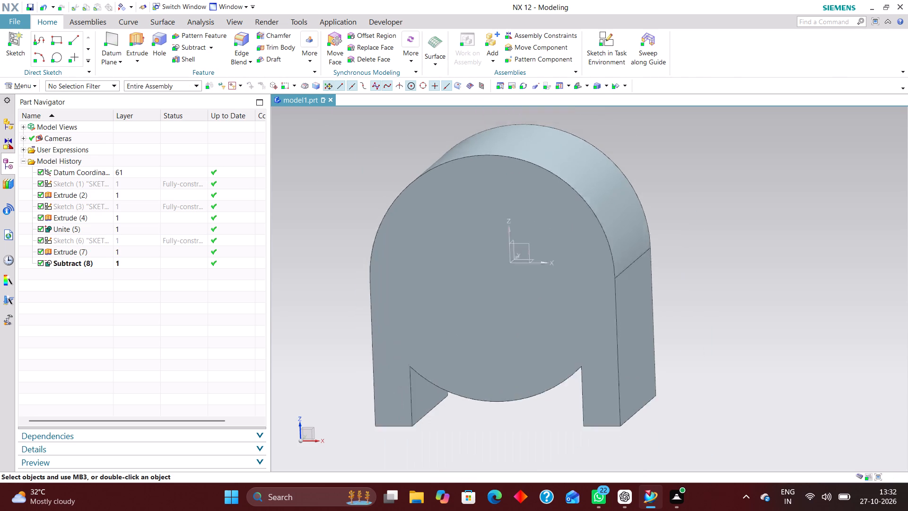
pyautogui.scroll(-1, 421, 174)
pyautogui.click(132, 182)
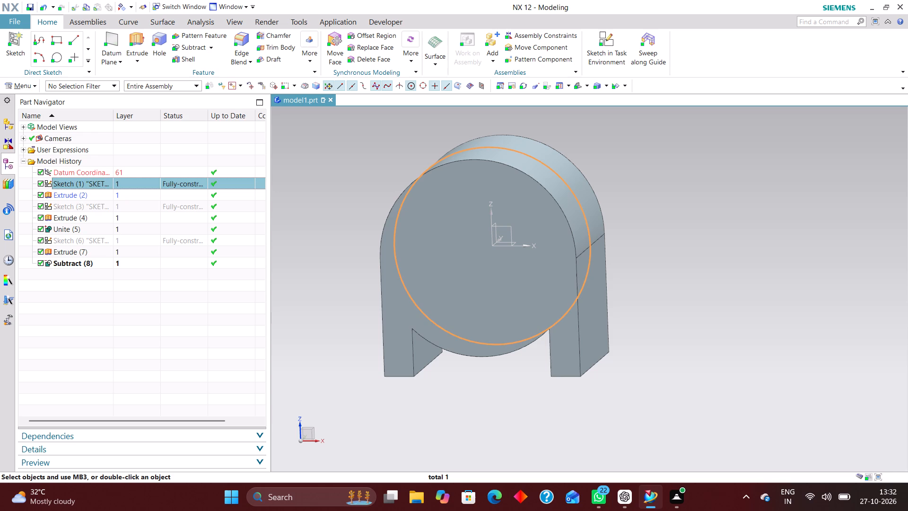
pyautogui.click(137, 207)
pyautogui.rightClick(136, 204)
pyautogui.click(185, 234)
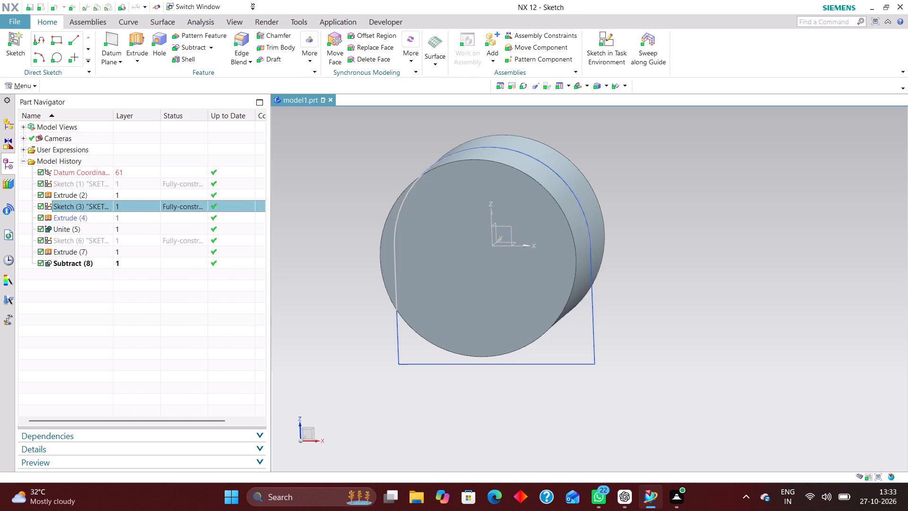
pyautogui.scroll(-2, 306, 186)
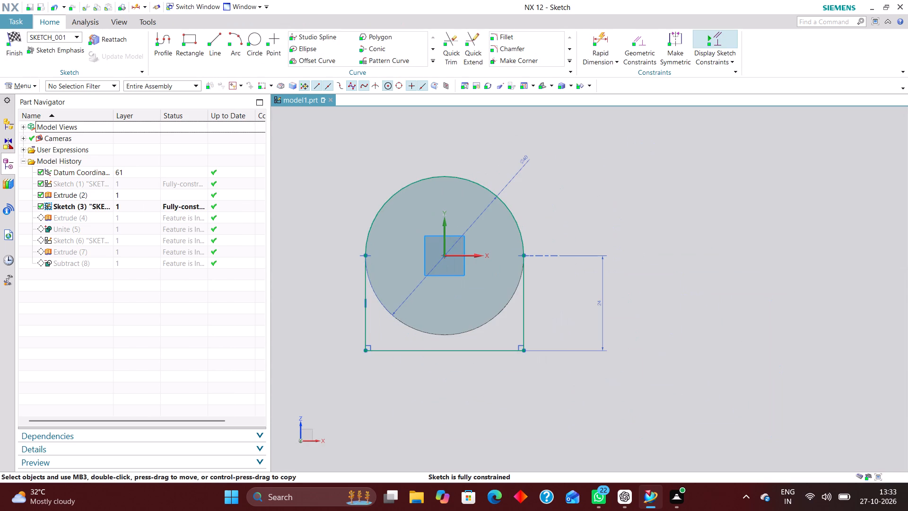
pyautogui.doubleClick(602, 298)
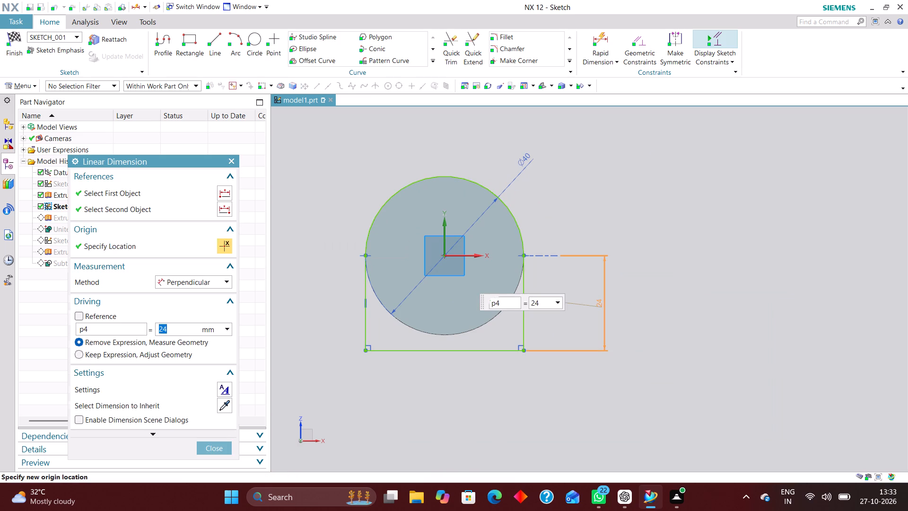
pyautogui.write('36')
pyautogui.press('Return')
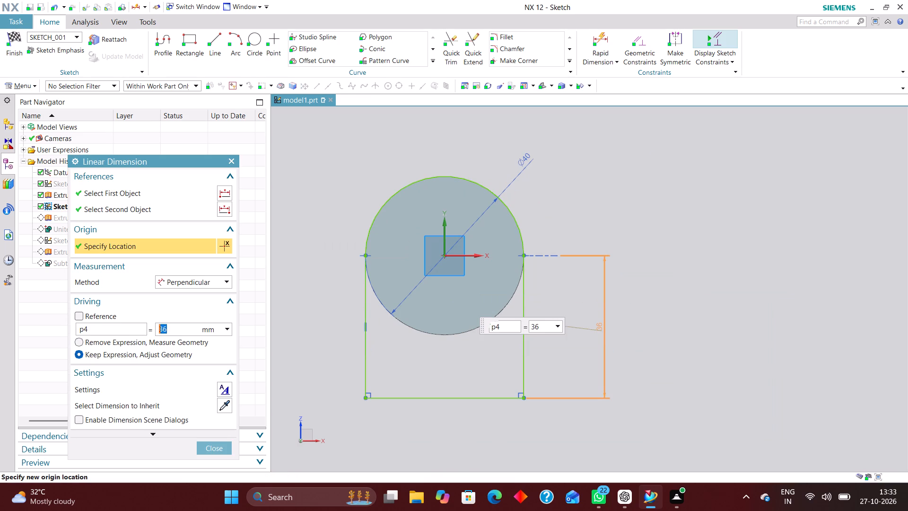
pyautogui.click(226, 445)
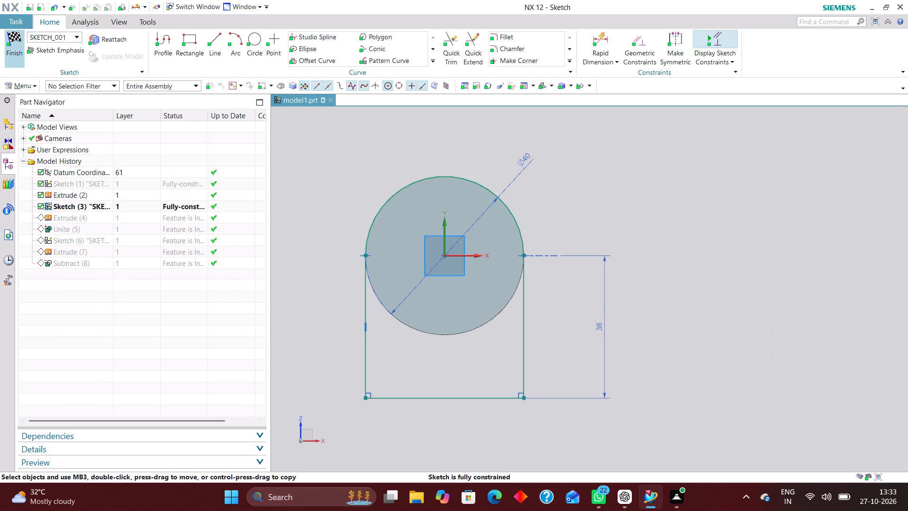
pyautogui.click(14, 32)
# Measure the distance from the floor face of the cut opening to the datum X axis with Simple Distance.
pyautogui.scroll(-2, 365, 157)
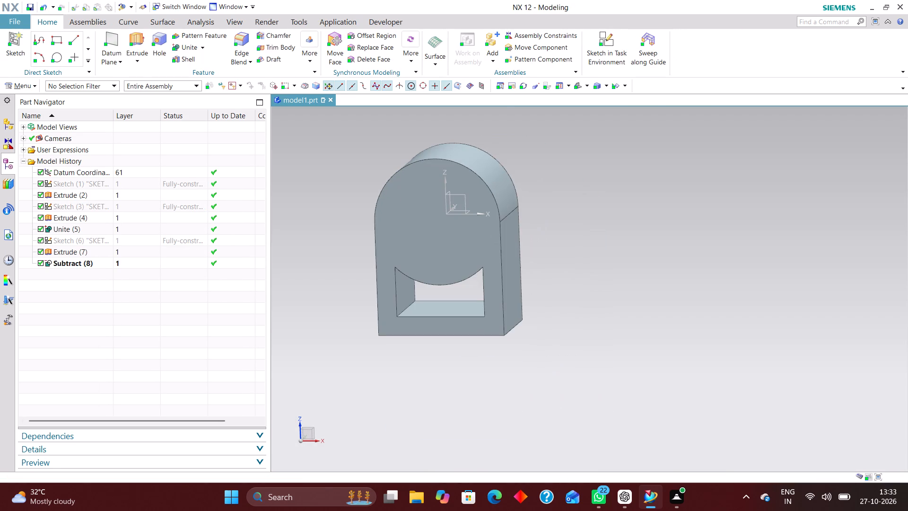
pyautogui.scroll(4, 374, 292)
pyautogui.scroll(-3, 369, 233)
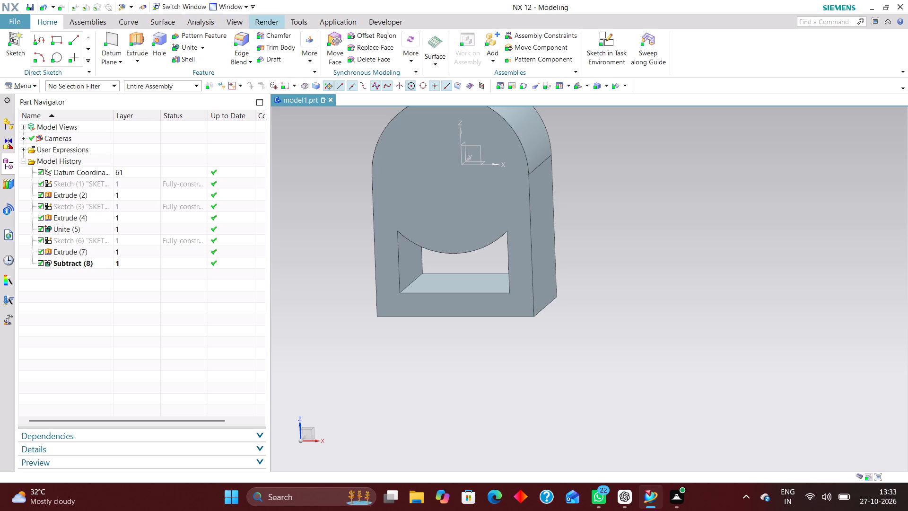
pyautogui.click(201, 22)
pyautogui.click(21, 39)
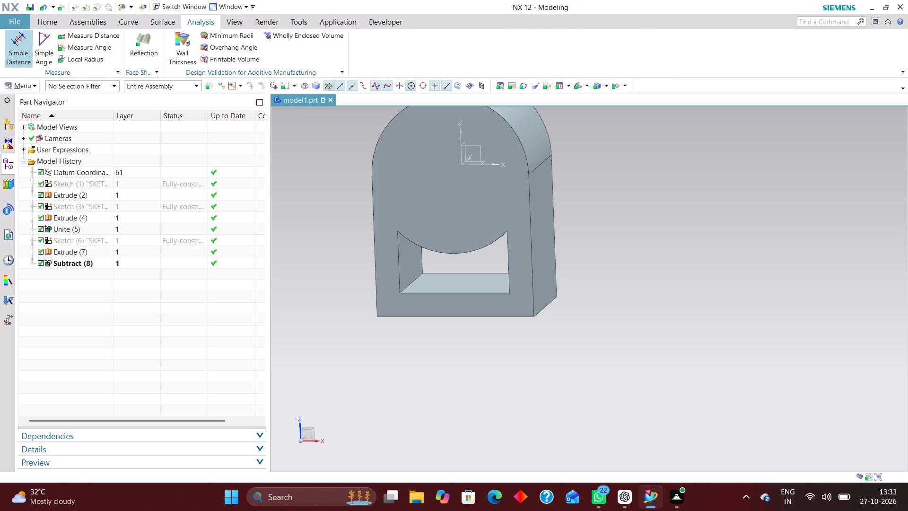
pyautogui.click(452, 284)
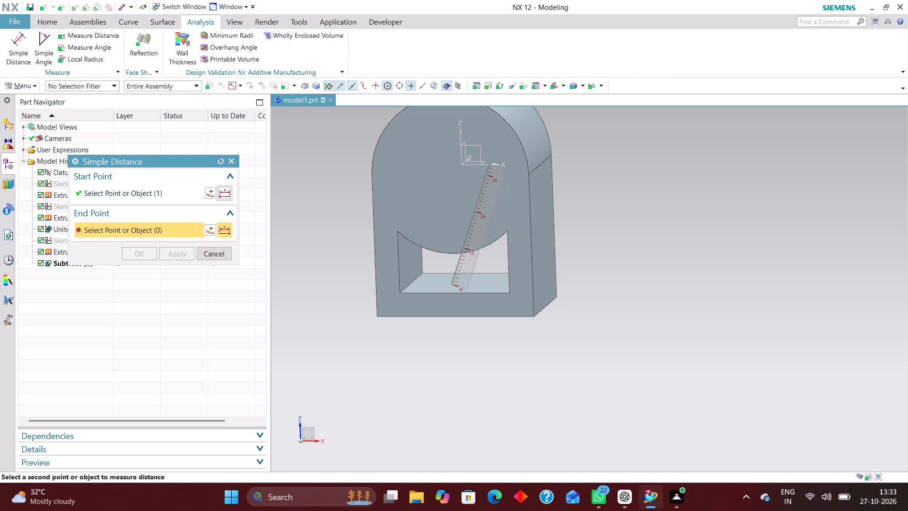
pyautogui.click(489, 166)
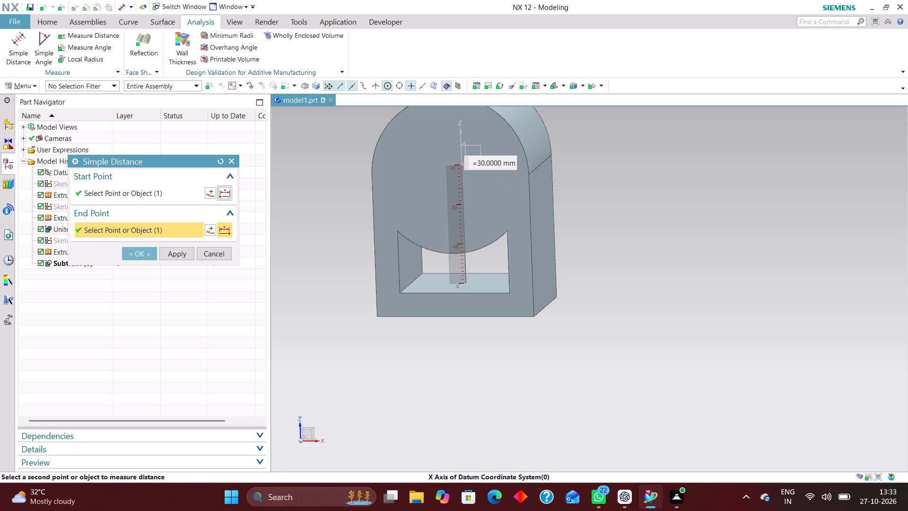
pyautogui.click(219, 255)
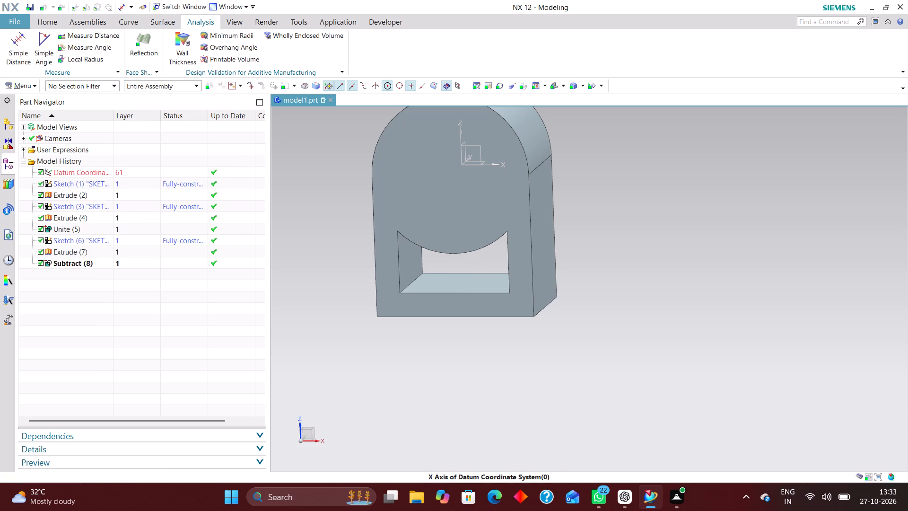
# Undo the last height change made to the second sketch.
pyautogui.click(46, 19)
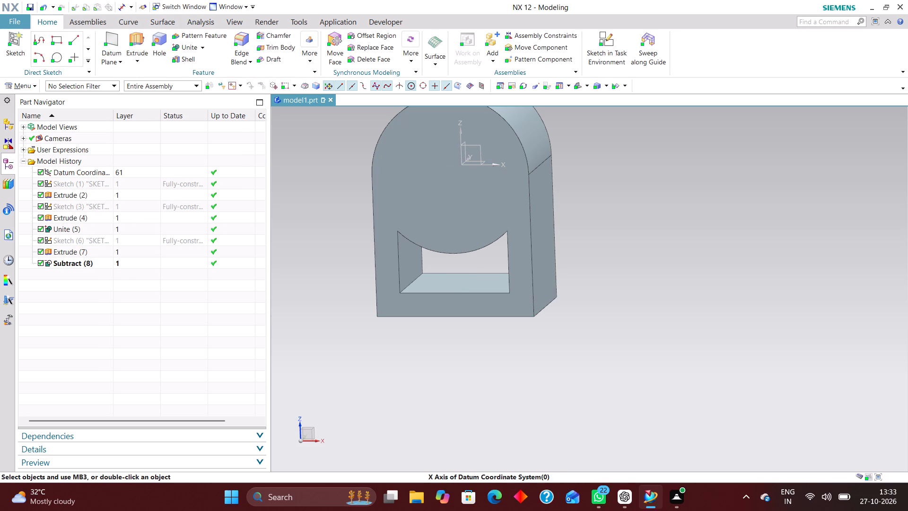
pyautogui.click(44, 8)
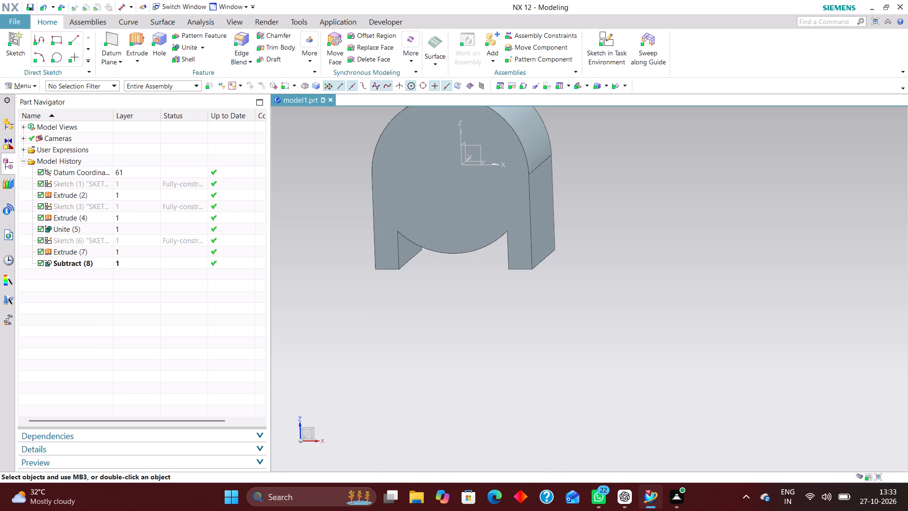
# Measure the distance from the bottom face of one leg to the datum XY plane with Simple Distance.
pyautogui.scroll(3, 377, 265)
pyautogui.moveTo(382, 285); pyautogui.dragTo(402, 269, button='middle')
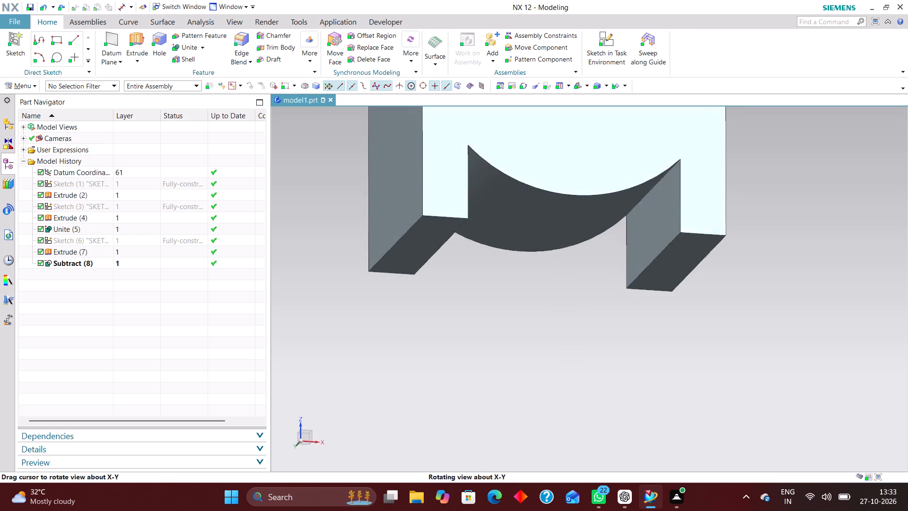
pyautogui.moveTo(402, 269); pyautogui.dragTo(397, 279, button='middle')
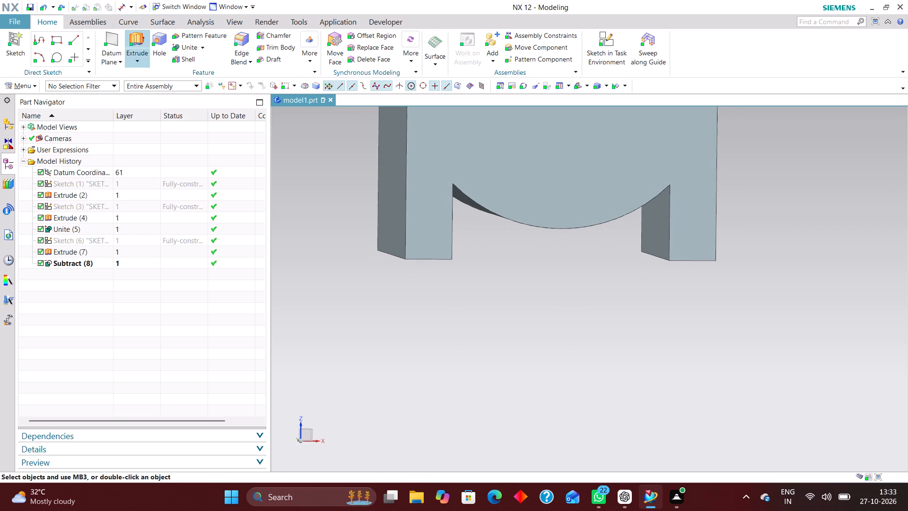
pyautogui.click(214, 22)
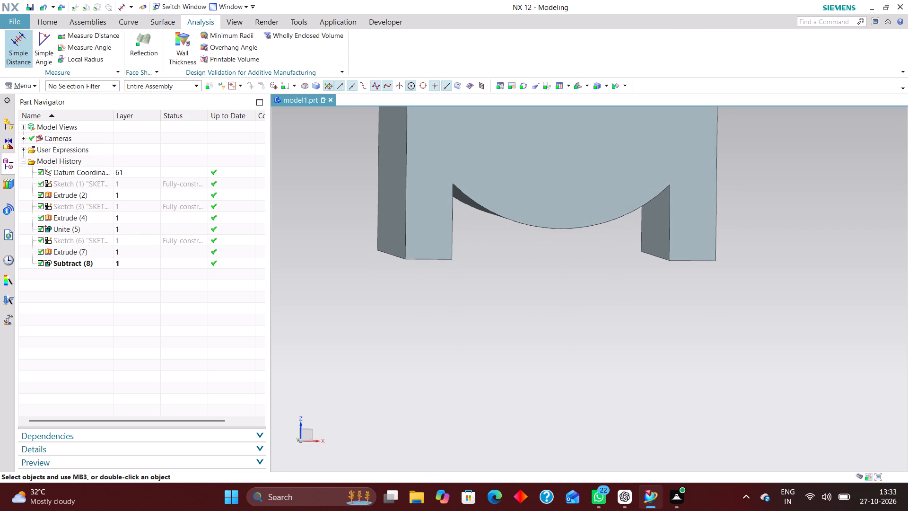
pyautogui.click(24, 41)
pyautogui.moveTo(445, 291); pyautogui.dragTo(452, 254, button='middle')
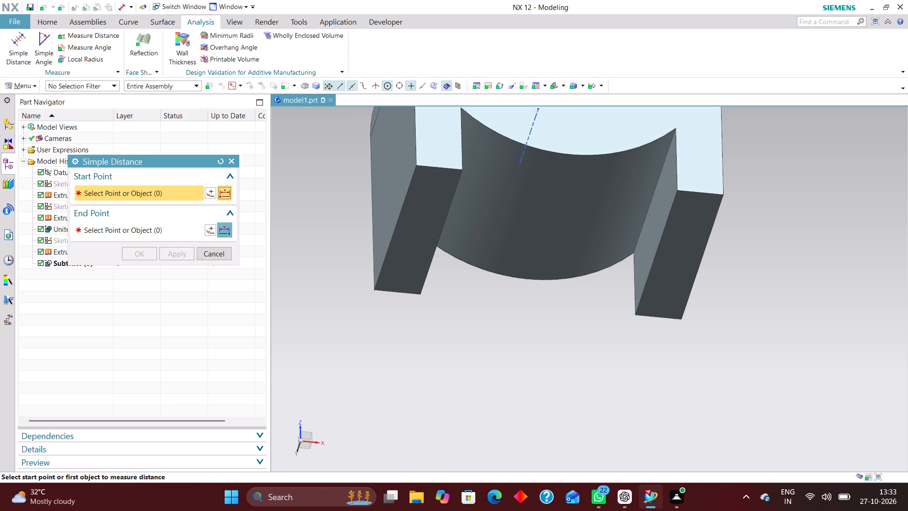
pyautogui.click(418, 215)
pyautogui.moveTo(512, 312); pyautogui.dragTo(502, 405, button='middle')
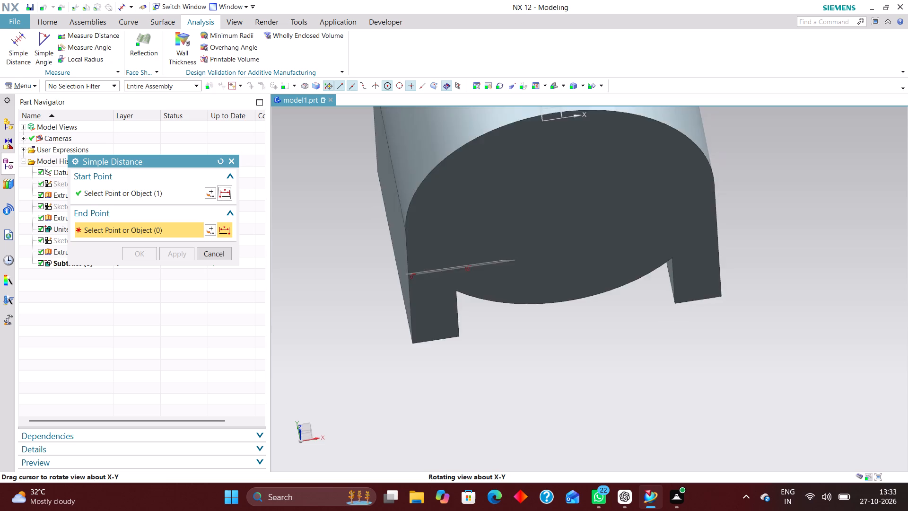
pyautogui.moveTo(502, 405); pyautogui.dragTo(500, 395, button='middle')
pyautogui.scroll(-3, 506, 374)
pyautogui.scroll(4, 520, 308)
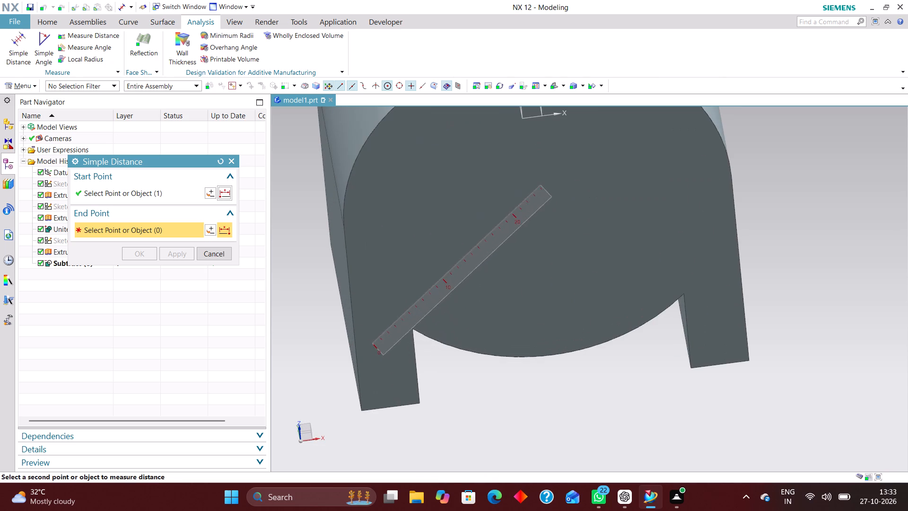
pyautogui.moveTo(541, 180); pyautogui.dragTo(540, 159, button='middle')
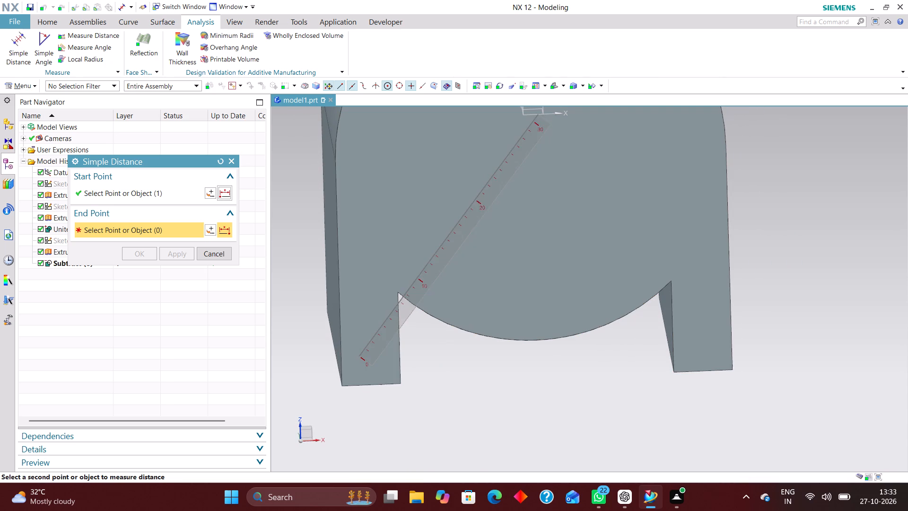
pyautogui.click(531, 108)
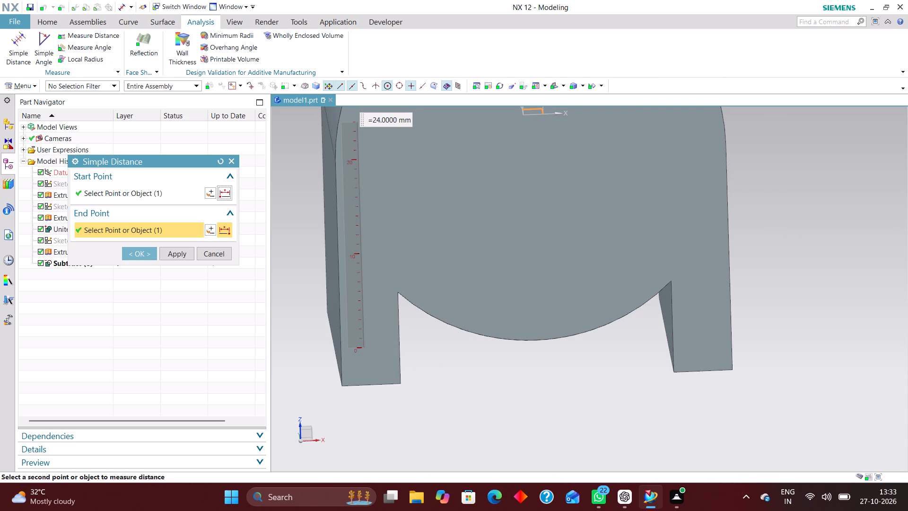
pyautogui.scroll(-1, 498, 361)
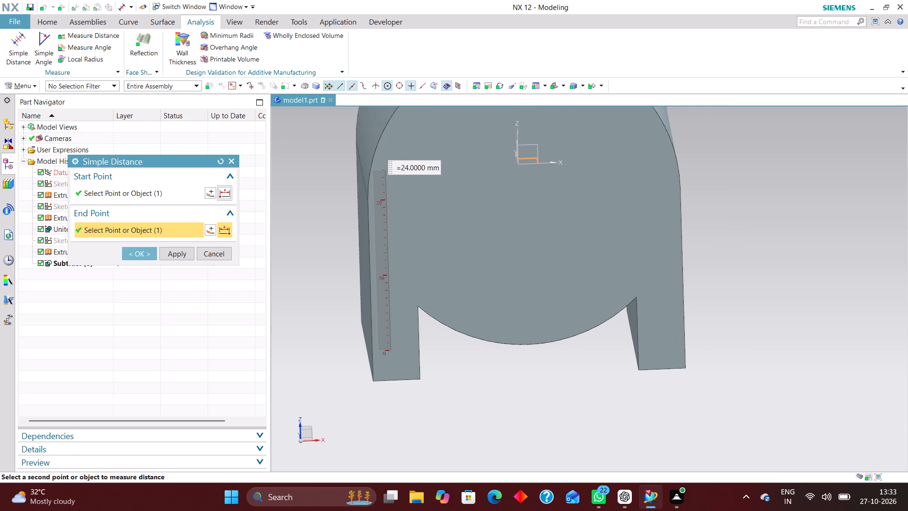
pyautogui.scroll(-2, 481, 357)
pyautogui.scroll(2, 473, 357)
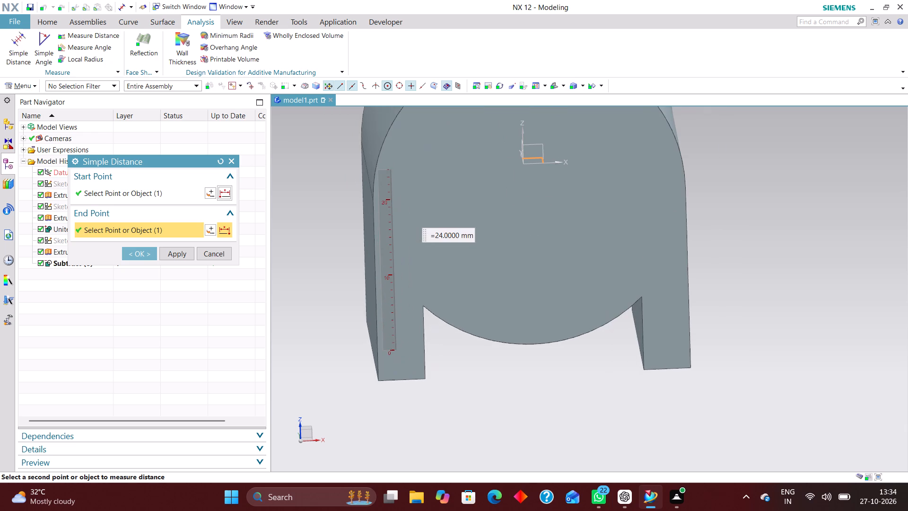
pyautogui.click(222, 255)
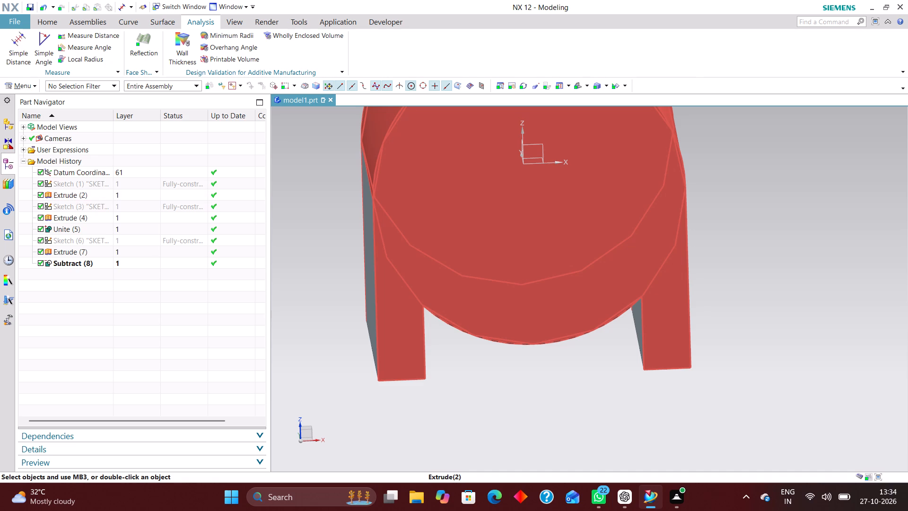
# Start a new sketch in the task environment on the datum XZ plane, using the On Plane sketch type.
pyautogui.scroll(-4, 474, 314)
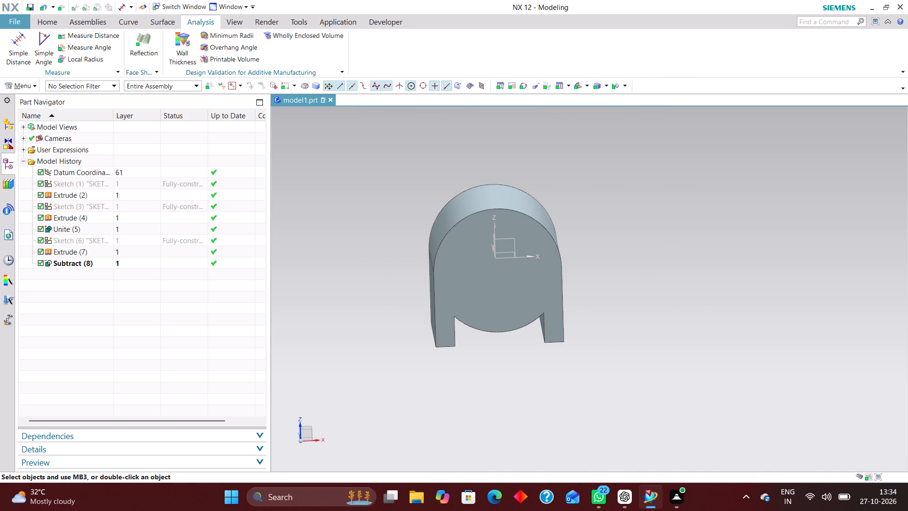
pyautogui.scroll(-1, 588, 298)
pyautogui.scroll(1, 588, 286)
pyautogui.click(45, 18)
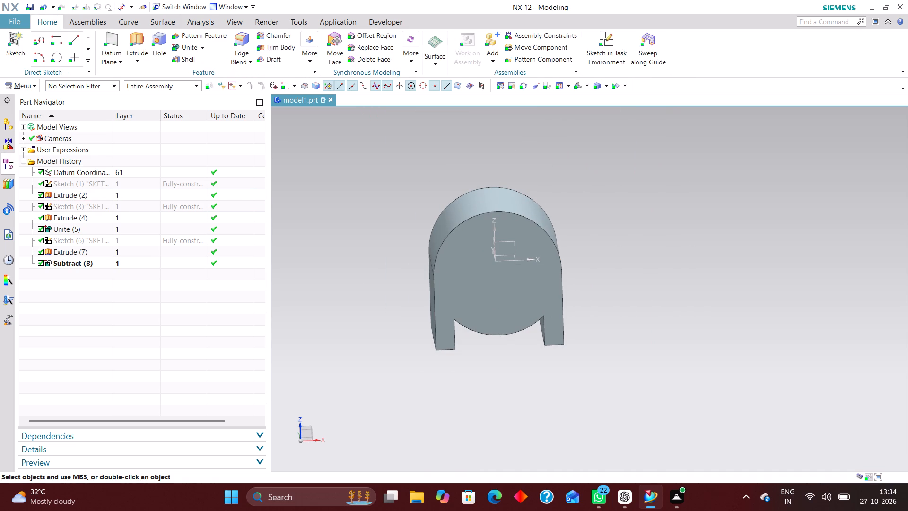
pyautogui.scroll(3, 556, 250)
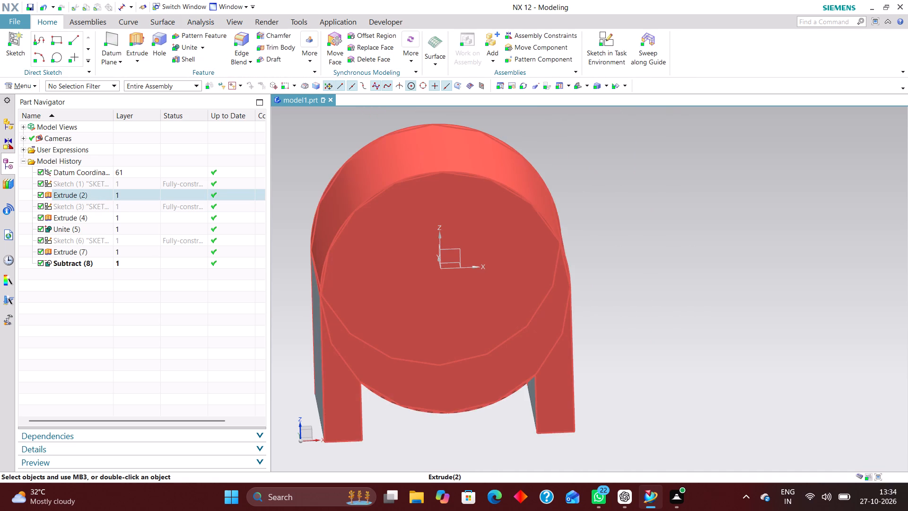
pyautogui.scroll(-2, 589, 255)
pyautogui.middleClick(635, 265)
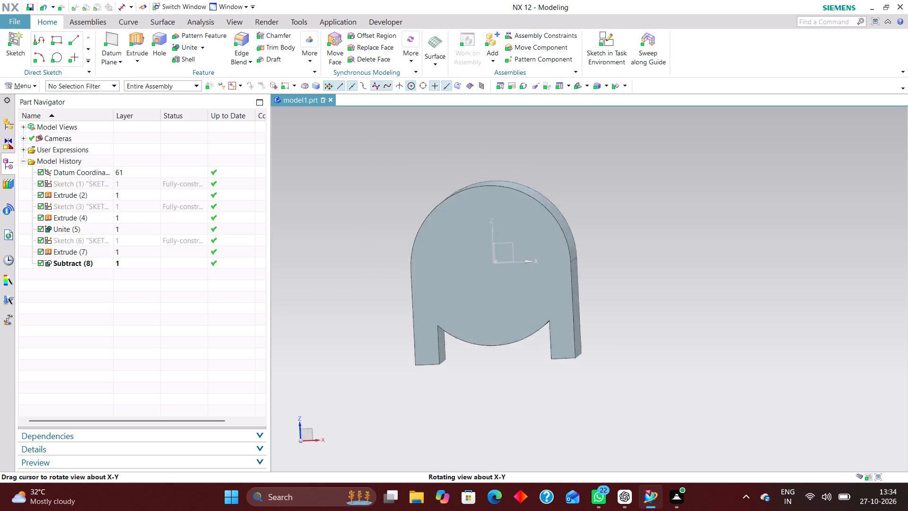
pyautogui.scroll(1, 560, 213)
pyautogui.scroll(-1, 599, 257)
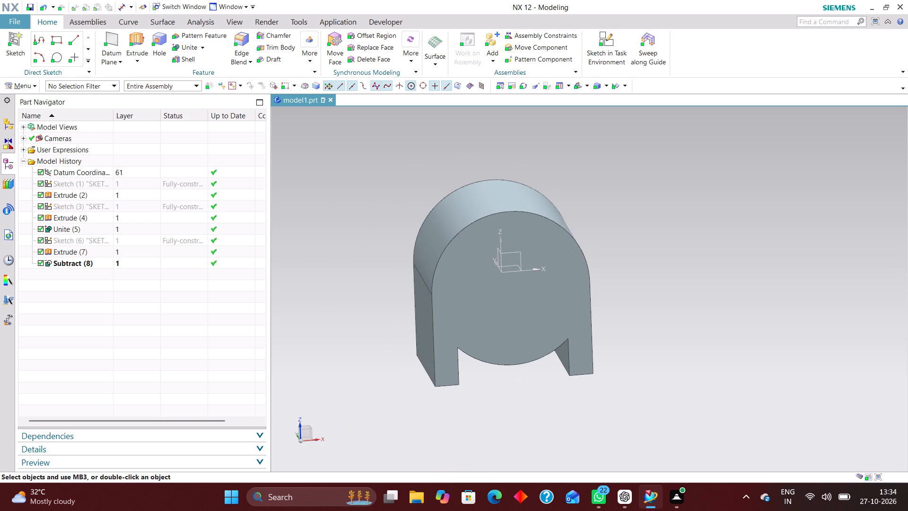
pyautogui.click(578, 84)
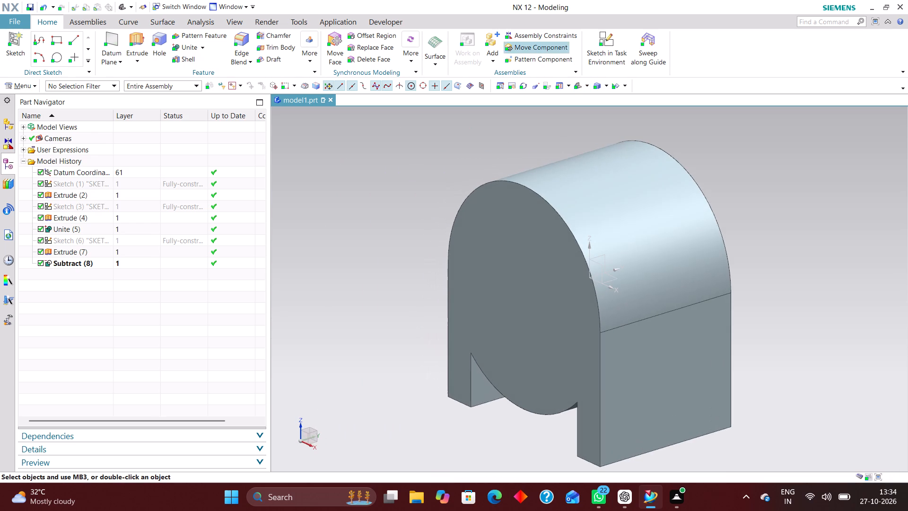
pyautogui.click(604, 32)
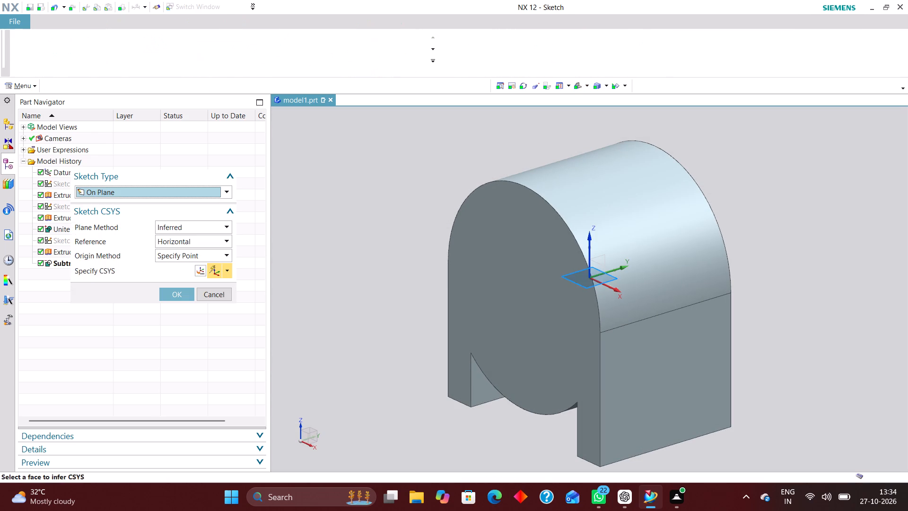
pyautogui.click(599, 264)
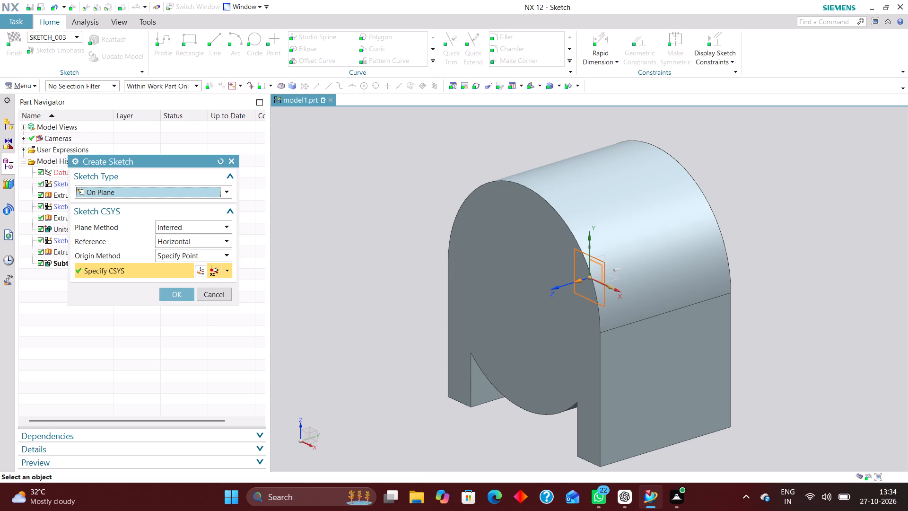
pyautogui.click(176, 295)
# Sketch a rectangle about 16 mm wide and 15 mm high, straddling the top of the bracket's rounded outline.
pyautogui.scroll(-2, 388, 277)
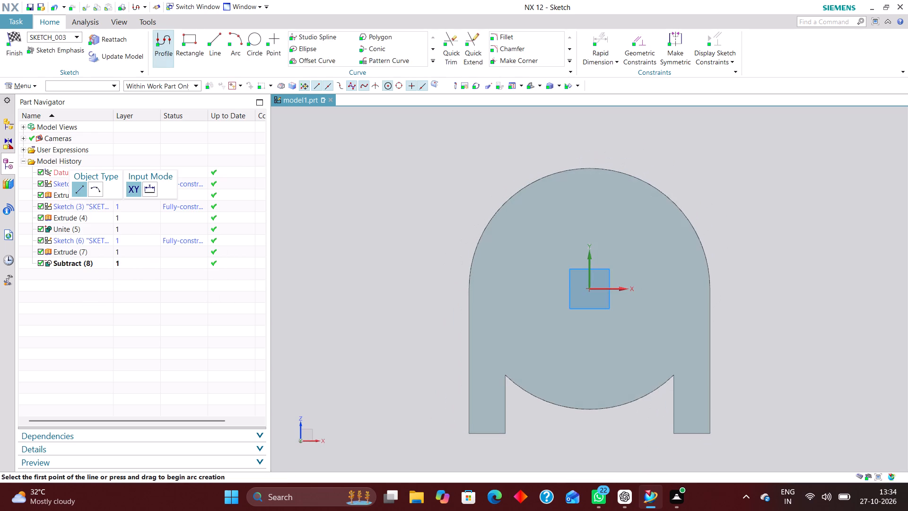
pyautogui.scroll(-2, 386, 278)
pyautogui.click(192, 32)
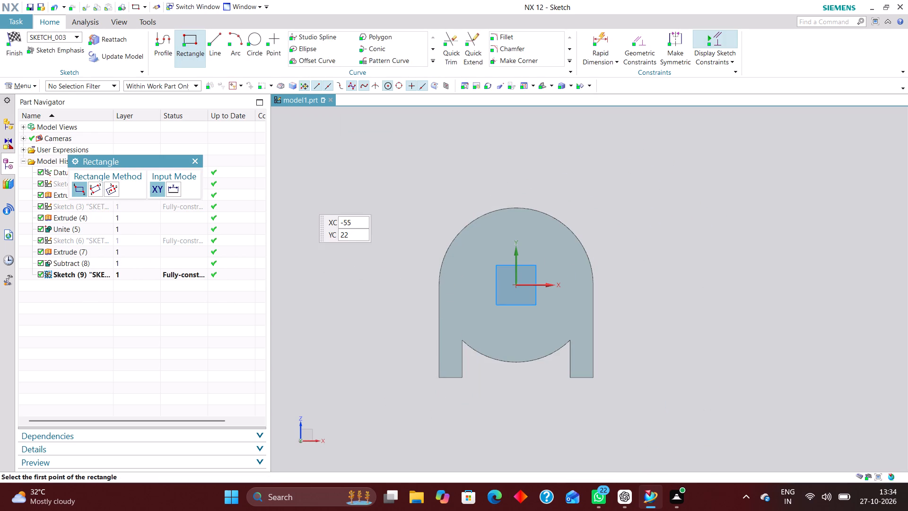
pyautogui.scroll(1, 506, 207)
pyautogui.click(481, 169)
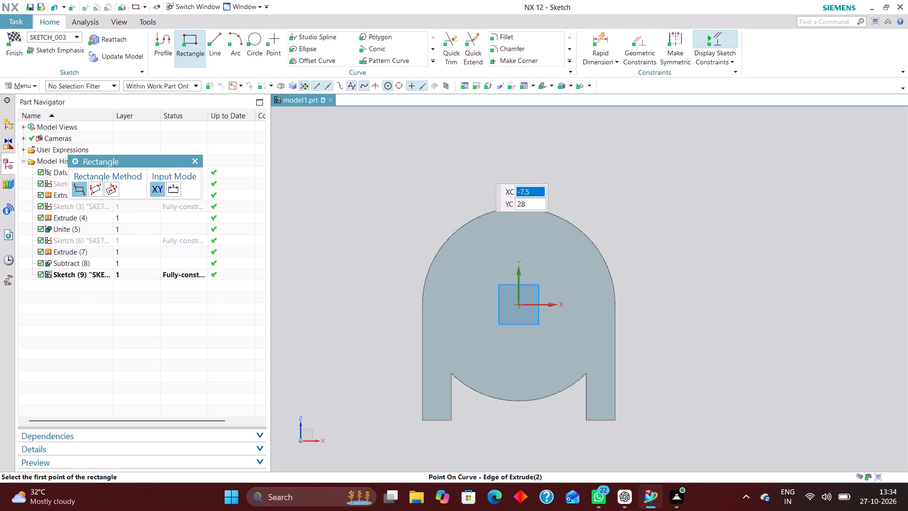
pyautogui.click(559, 241)
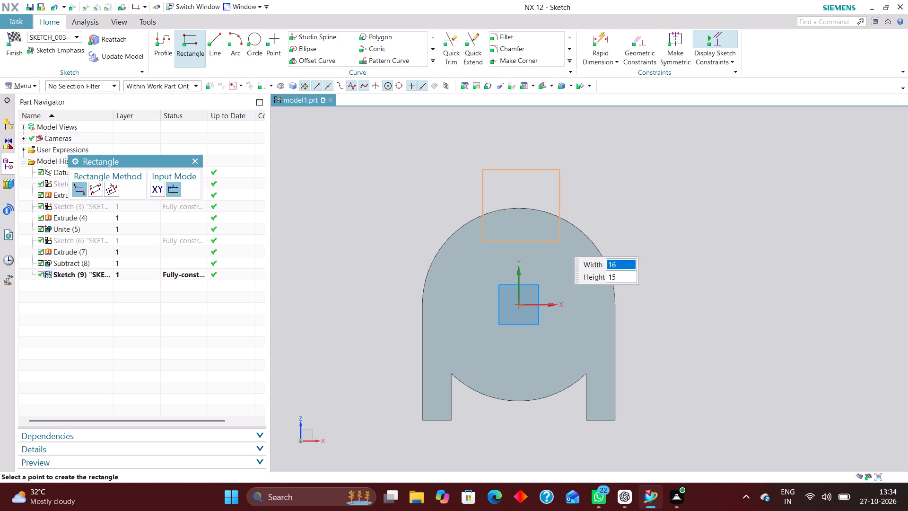
# Constrain the midpoint of the rectangle's lower line onto the sketch's vertical axis.
pyautogui.click(634, 43)
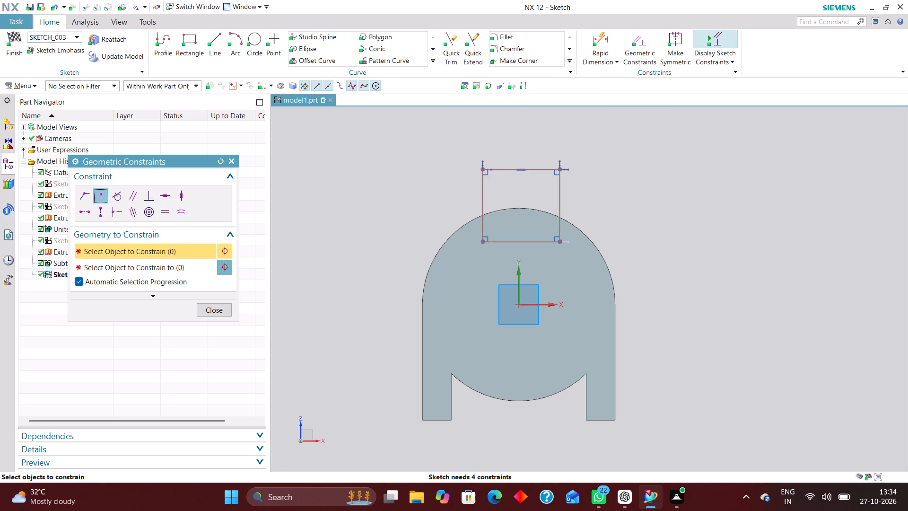
pyautogui.click(522, 242)
pyautogui.click(517, 279)
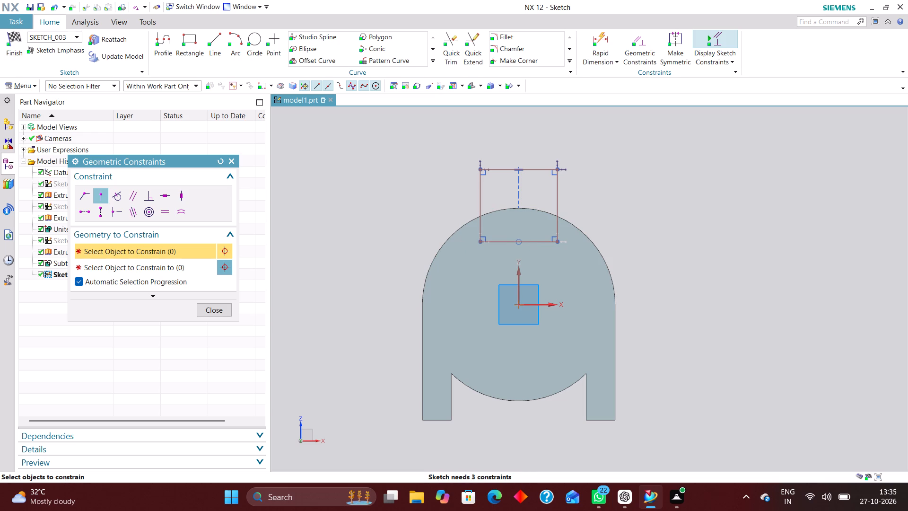
# Dimension the rectangle with a width of 14 mm and a height of 7.2 mm using Rapid Dimension.
pyautogui.click(597, 31)
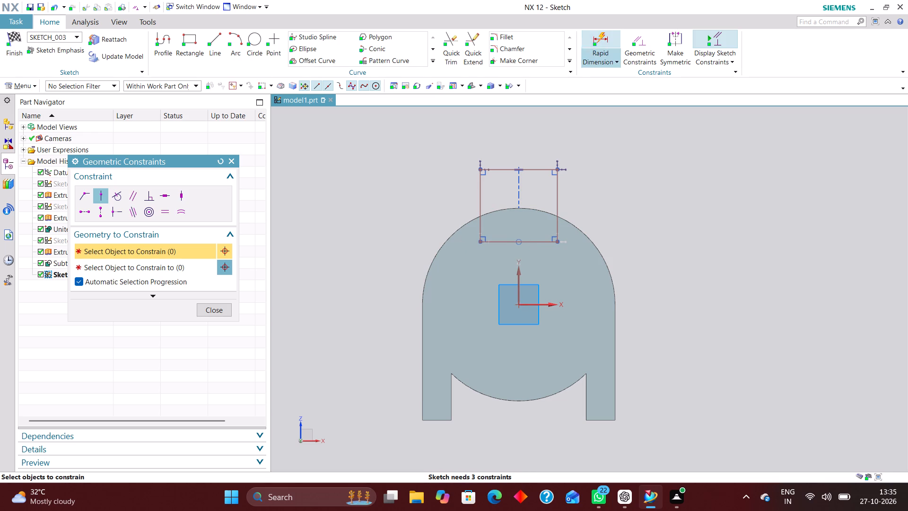
pyautogui.click(534, 168)
pyautogui.click(518, 134)
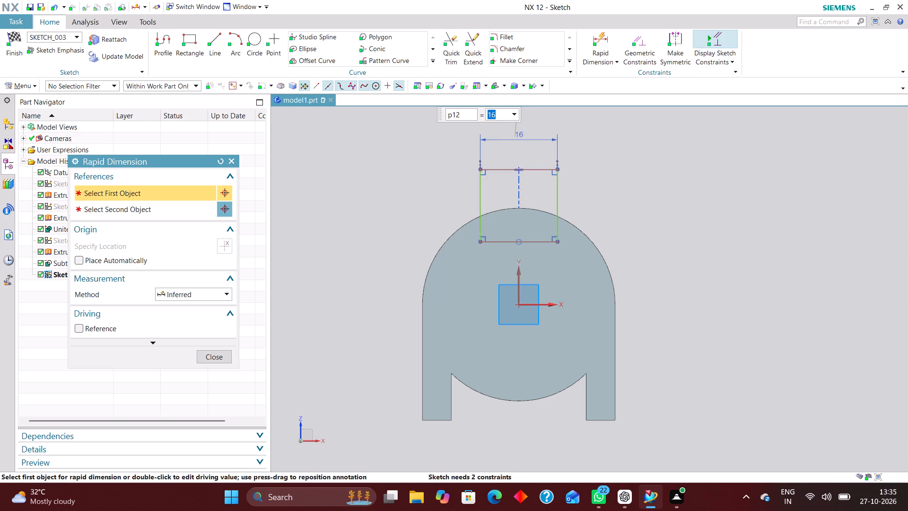
pyautogui.write('14')
pyautogui.press('Return')
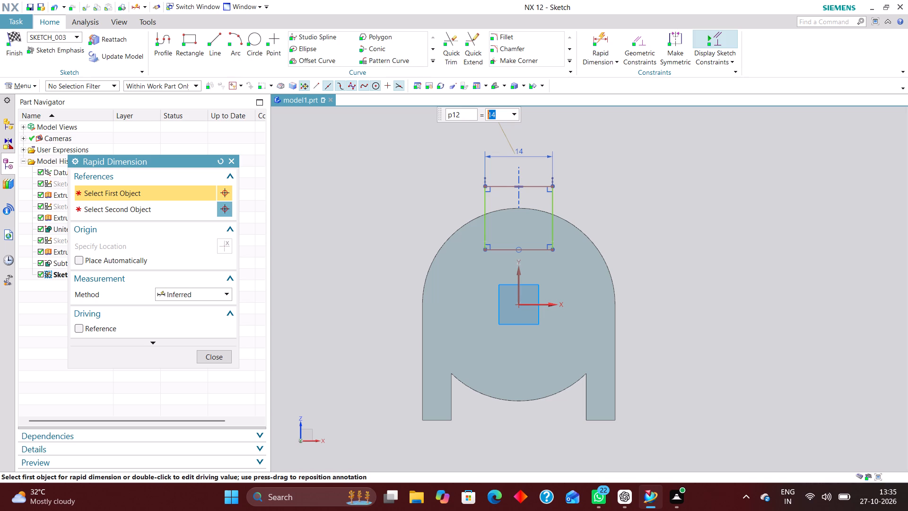
pyautogui.scroll(1, 610, 183)
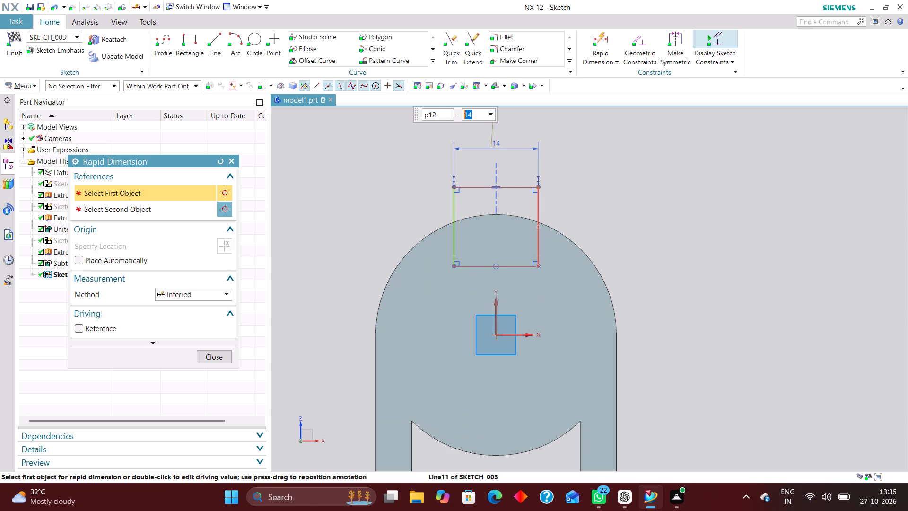
pyautogui.click(538, 207)
pyautogui.click(616, 228)
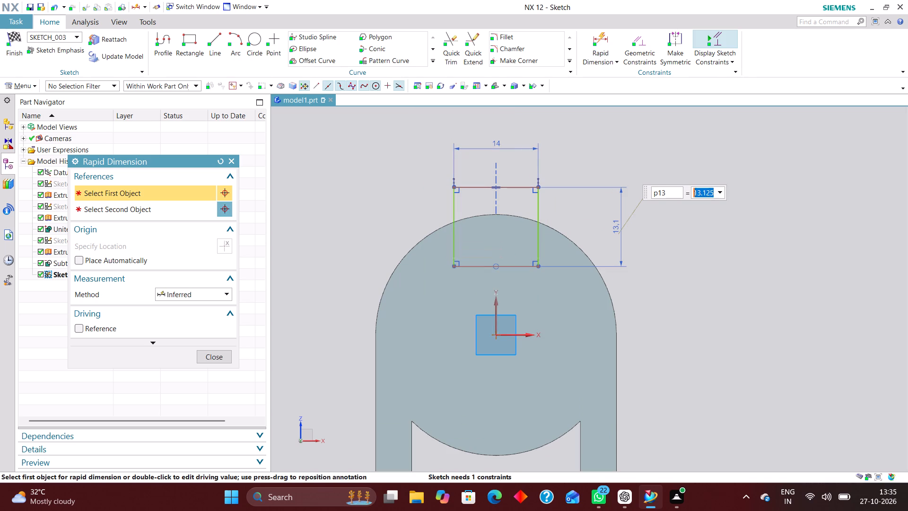
pyautogui.write('7.2')
pyautogui.press('Return')
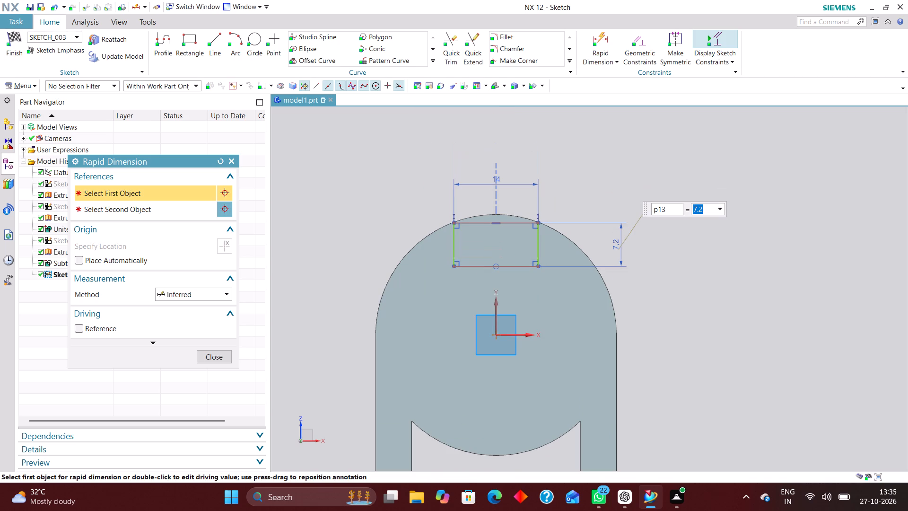
pyautogui.click(225, 356)
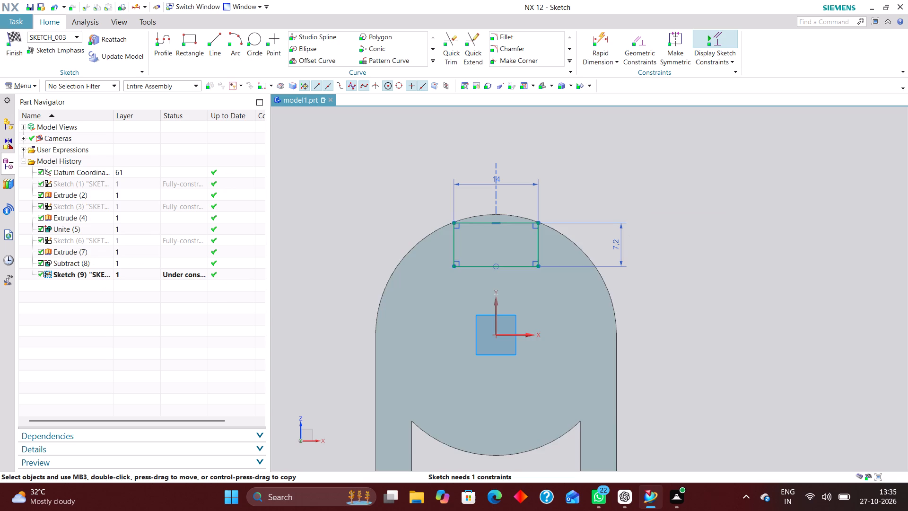
# Move the rectangle upward until its lower line sits just below the crest of the bracket's rounded top.
pyautogui.moveTo(513, 224); pyautogui.dragTo(512, 197)
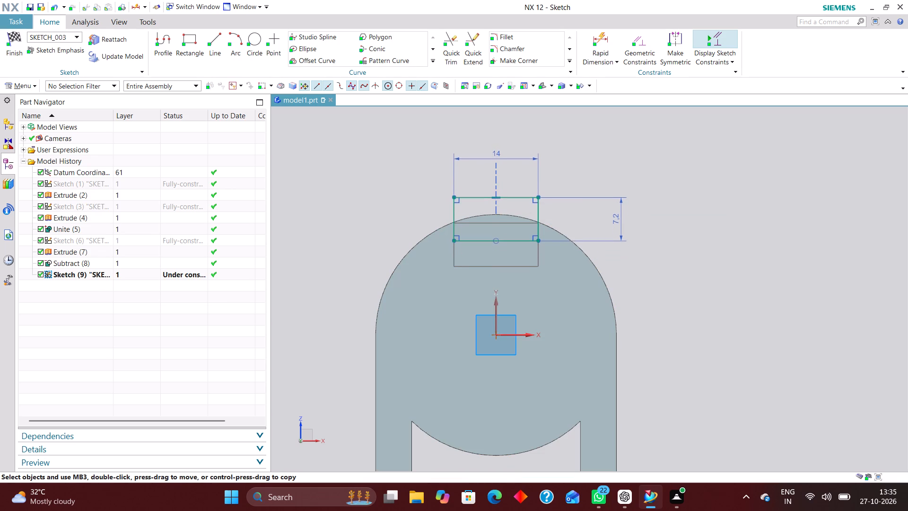
pyautogui.moveTo(512, 197); pyautogui.dragTo(515, 185)
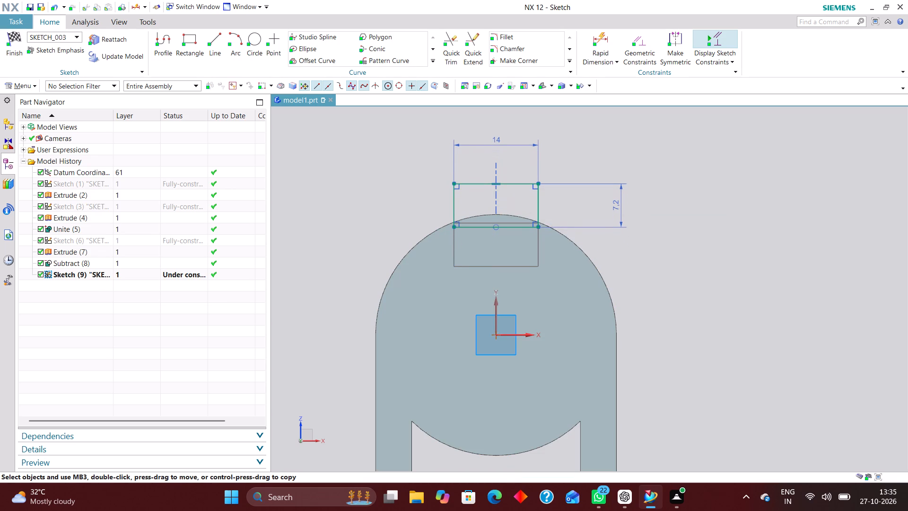
pyautogui.moveTo(515, 185); pyautogui.dragTo(515, 185)
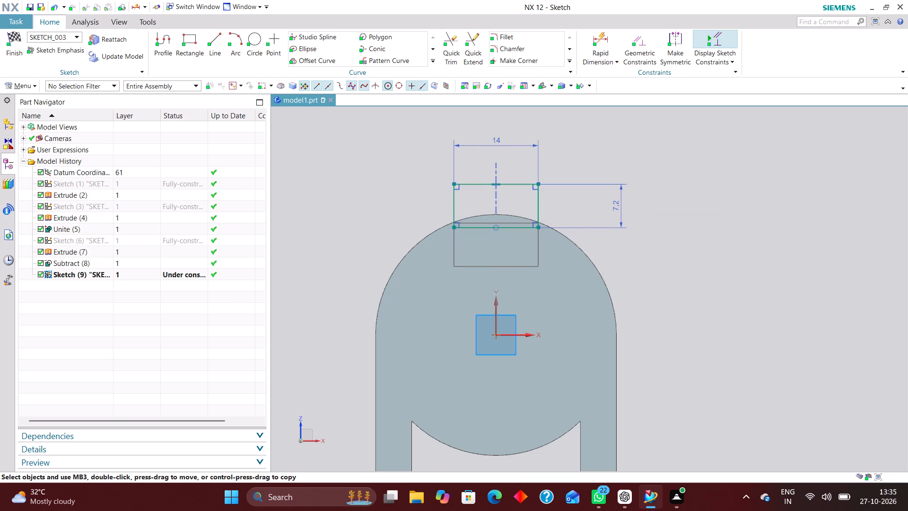
# Nudge the 14 by 7.2 mm rectangle slightly higher at the crest of the rounded top and finish the sketch.
pyautogui.moveTo(515, 185); pyautogui.dragTo(515, 183)
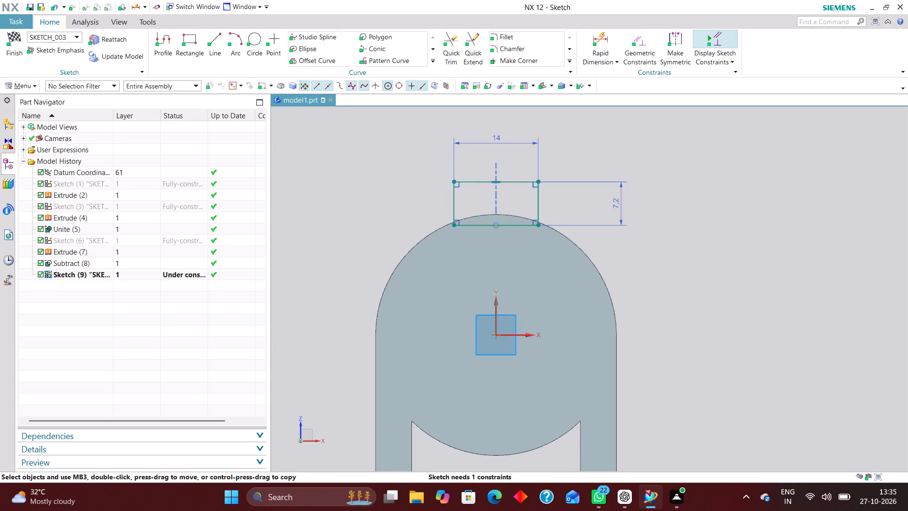
pyautogui.click(18, 39)
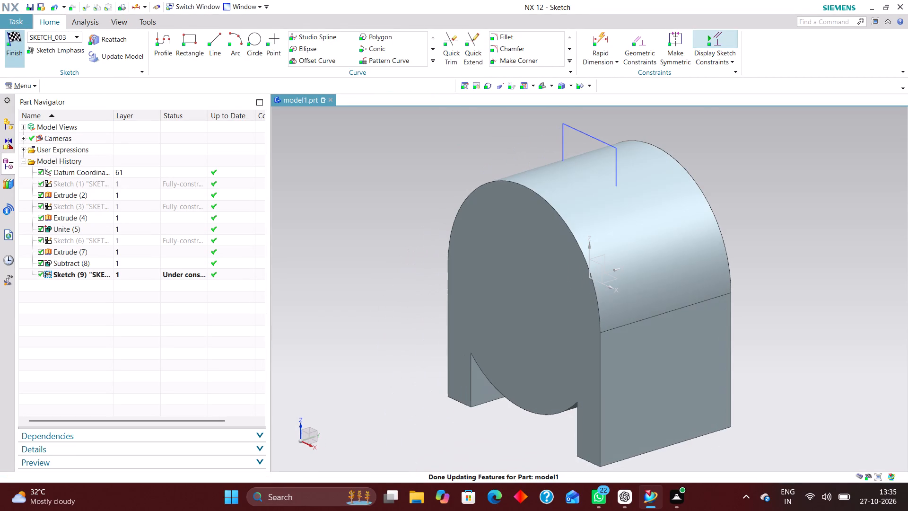
# Extrude the rectangle from -14 mm to 14 mm with no Boolean, flush with the bracket's front and back faces.
pyautogui.click(137, 41)
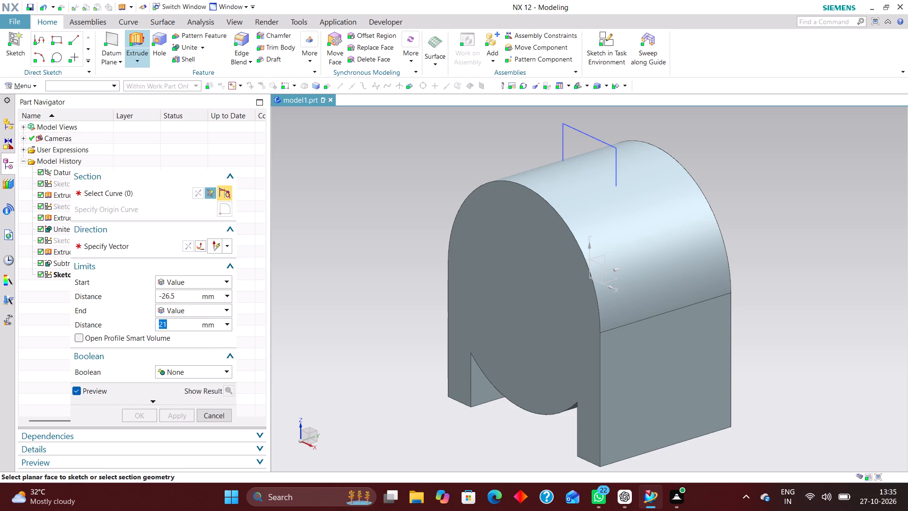
pyautogui.click(584, 131)
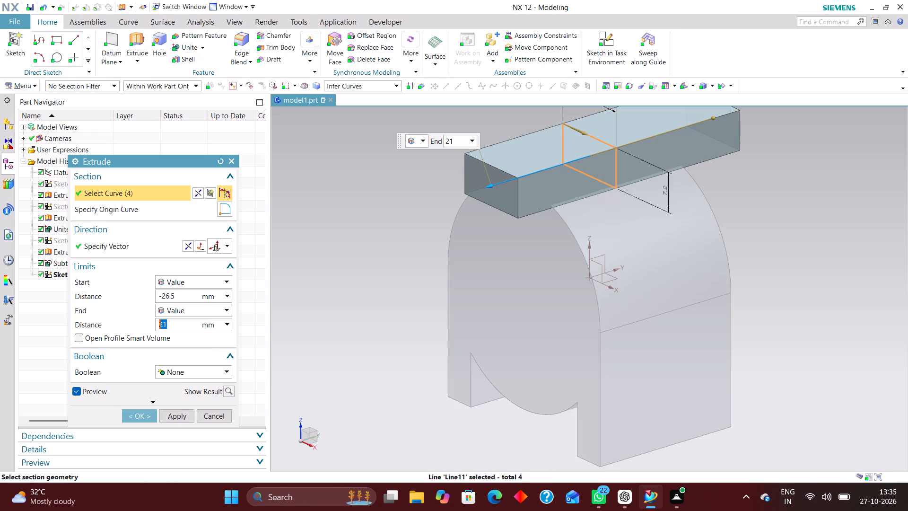
pyautogui.scroll(-2, 619, 192)
pyautogui.moveTo(778, 187); pyautogui.dragTo(708, 203, button='right')
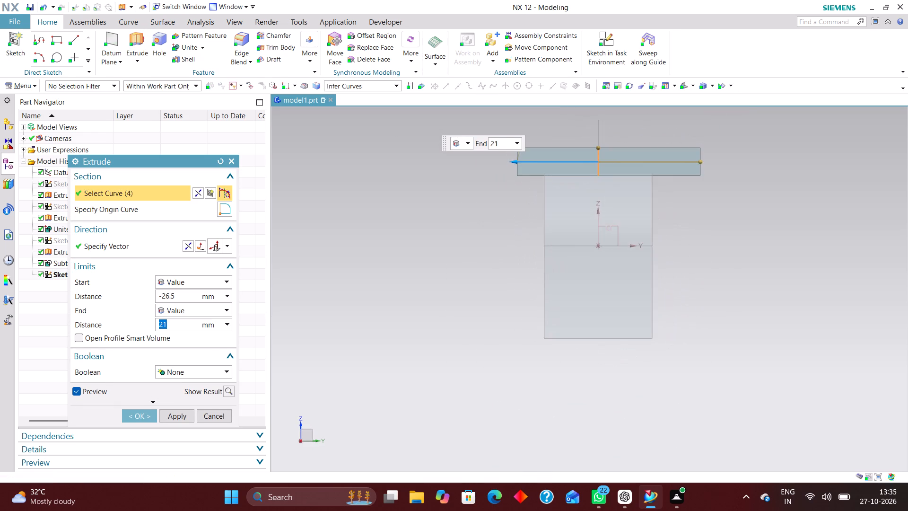
pyautogui.scroll(4, 633, 142)
pyautogui.moveTo(350, 189); pyautogui.dragTo(385, 189)
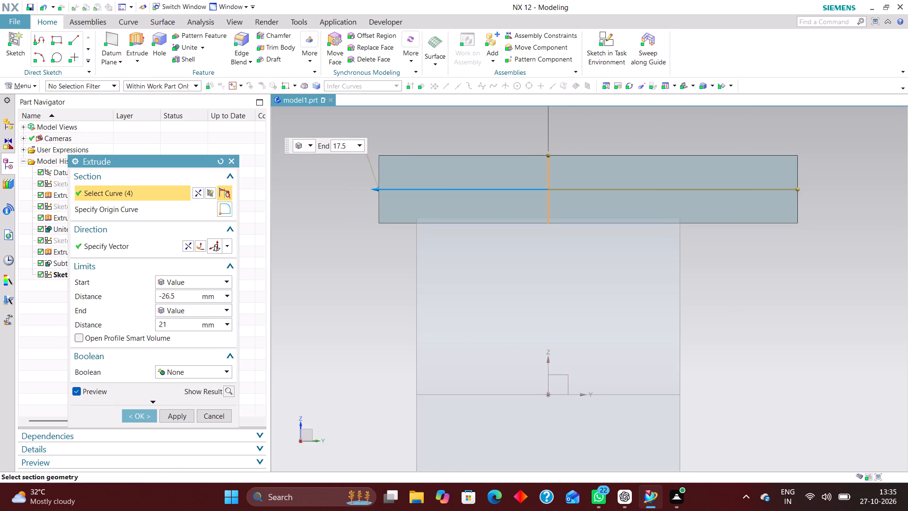
pyautogui.moveTo(385, 189); pyautogui.dragTo(417, 189)
pyautogui.moveTo(796, 188); pyautogui.dragTo(678, 196)
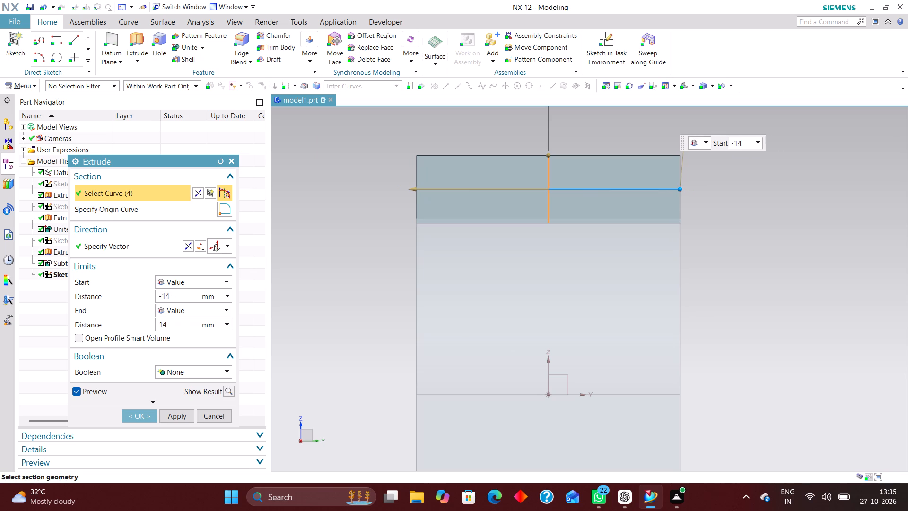
pyautogui.moveTo(678, 196); pyautogui.dragTo(679, 196)
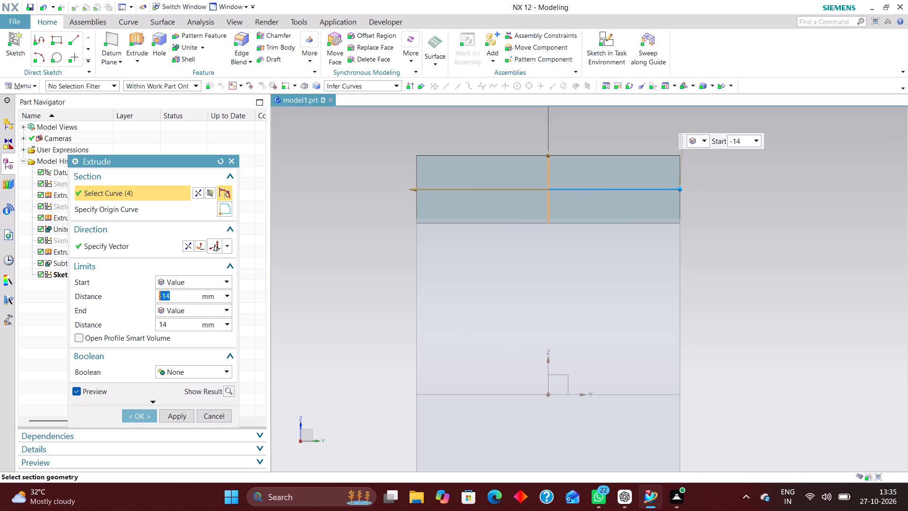
pyautogui.click(138, 414)
# Unite the bracket body as target with the new rectangular block on its rounded top.
pyautogui.moveTo(346, 306); pyautogui.dragTo(380, 302, button='middle')
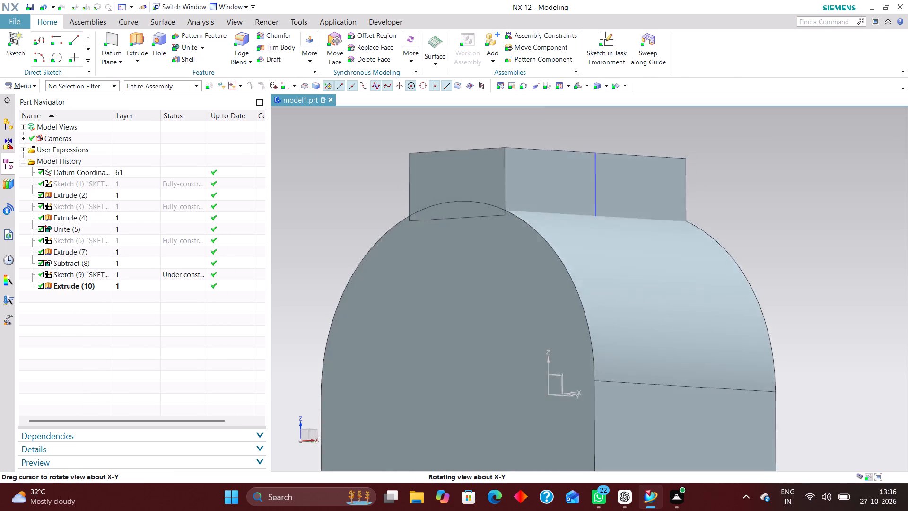
pyautogui.moveTo(380, 302); pyautogui.dragTo(379, 315, button='middle')
pyautogui.scroll(-3, 391, 290)
pyautogui.scroll(2, 369, 272)
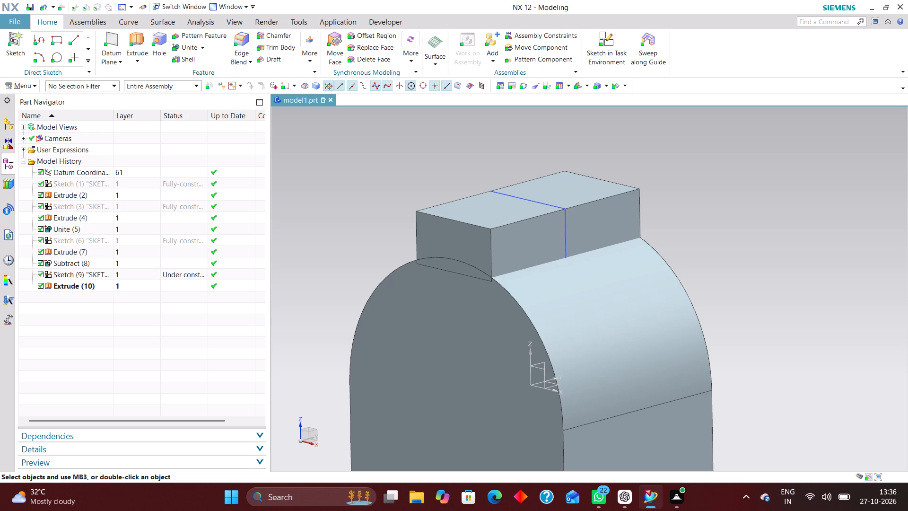
pyautogui.click(185, 46)
pyautogui.click(464, 338)
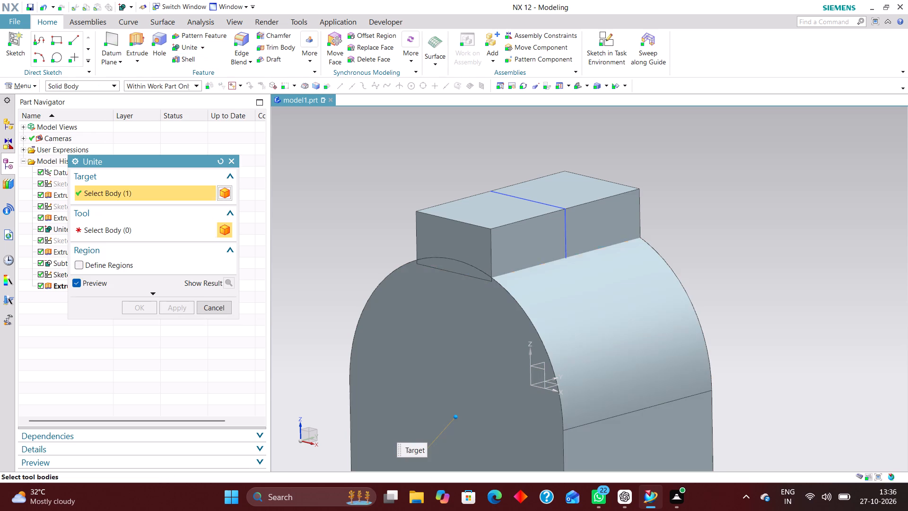
pyautogui.click(471, 237)
pyautogui.click(148, 308)
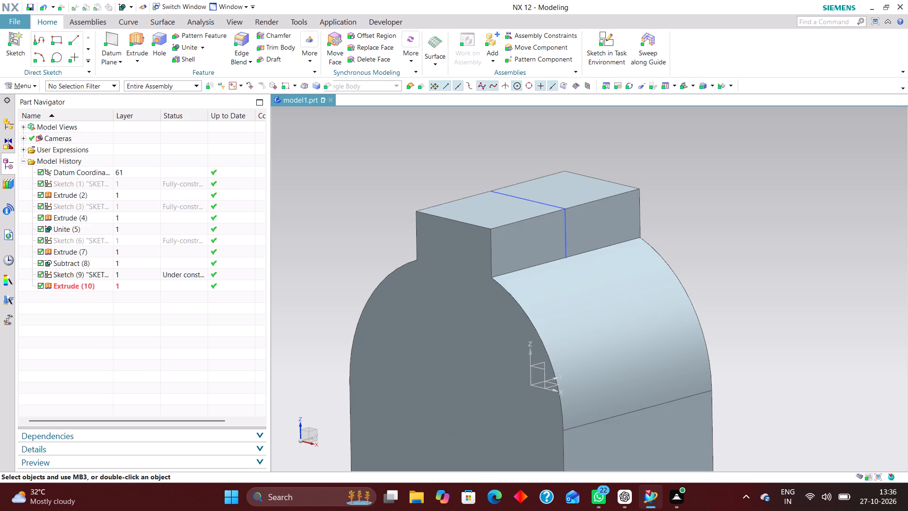
# Hide the rectangle sketch on the top block.
pyautogui.moveTo(566, 229); pyautogui.dragTo(567, 268, button='right')
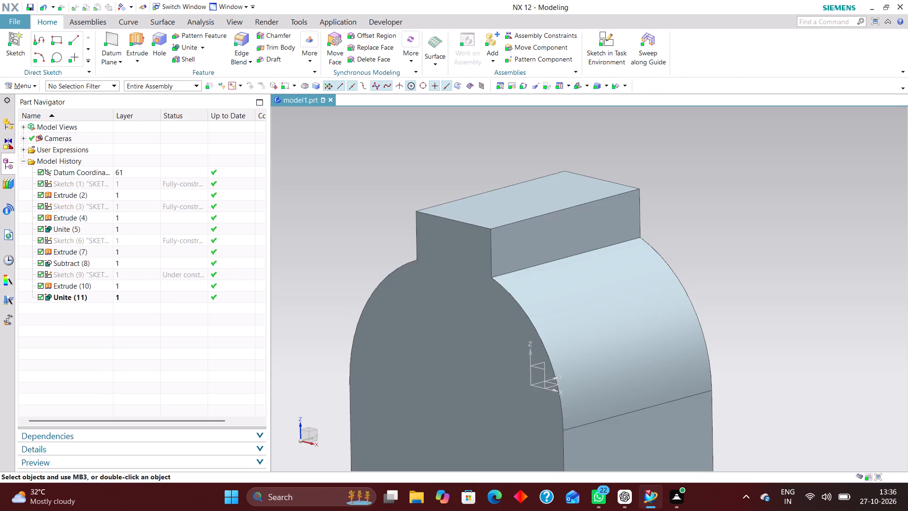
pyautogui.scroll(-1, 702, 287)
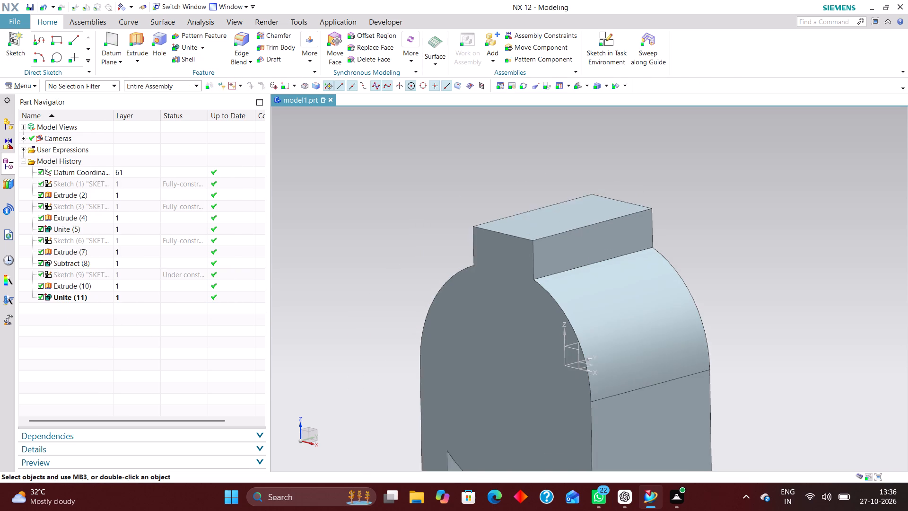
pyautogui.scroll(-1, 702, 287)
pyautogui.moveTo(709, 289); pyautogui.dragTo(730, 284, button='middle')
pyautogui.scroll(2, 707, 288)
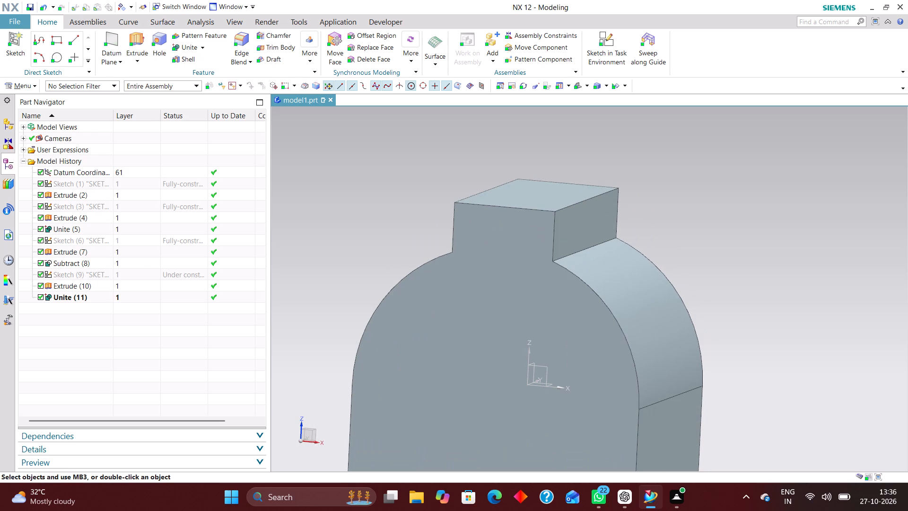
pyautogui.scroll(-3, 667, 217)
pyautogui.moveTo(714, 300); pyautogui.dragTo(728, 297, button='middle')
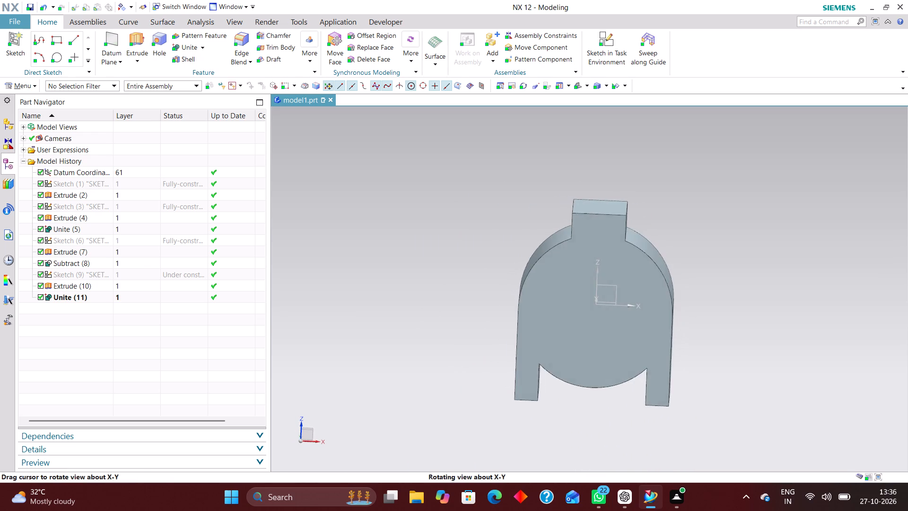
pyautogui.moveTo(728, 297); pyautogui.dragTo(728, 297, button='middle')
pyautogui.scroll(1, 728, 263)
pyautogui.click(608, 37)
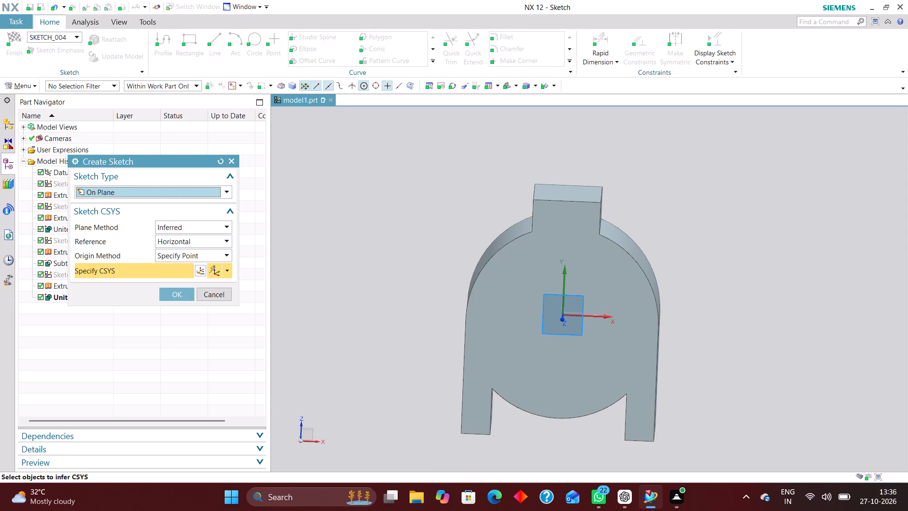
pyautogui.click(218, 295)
# Cut a simple 28 mm diameter hole through the body, concentric with the bracket's rounded front face.
pyautogui.moveTo(722, 244); pyautogui.dragTo(705, 242, button='middle')
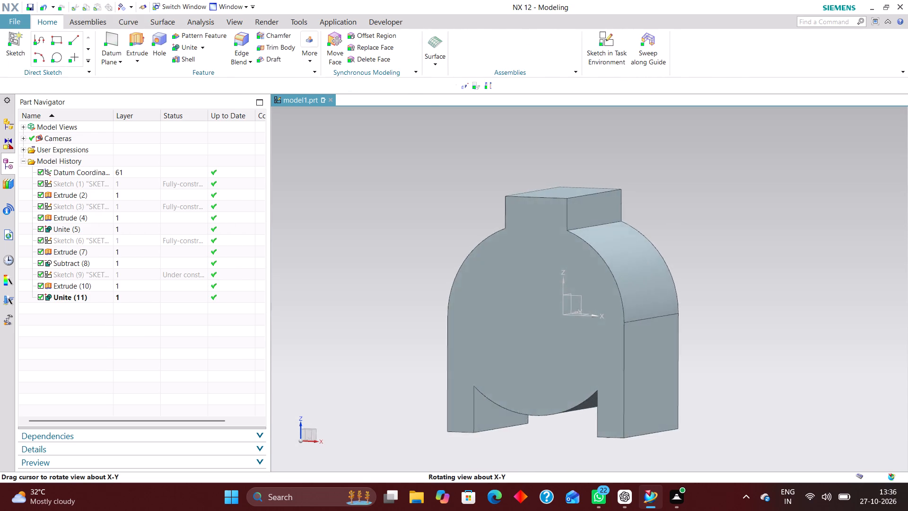
pyautogui.moveTo(705, 242); pyautogui.dragTo(714, 250, button='middle')
pyautogui.click(159, 37)
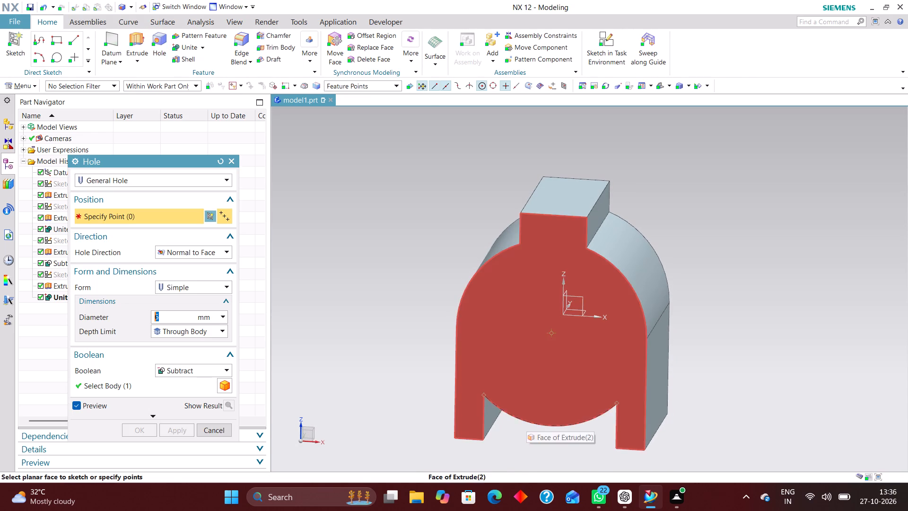
pyautogui.click(528, 421)
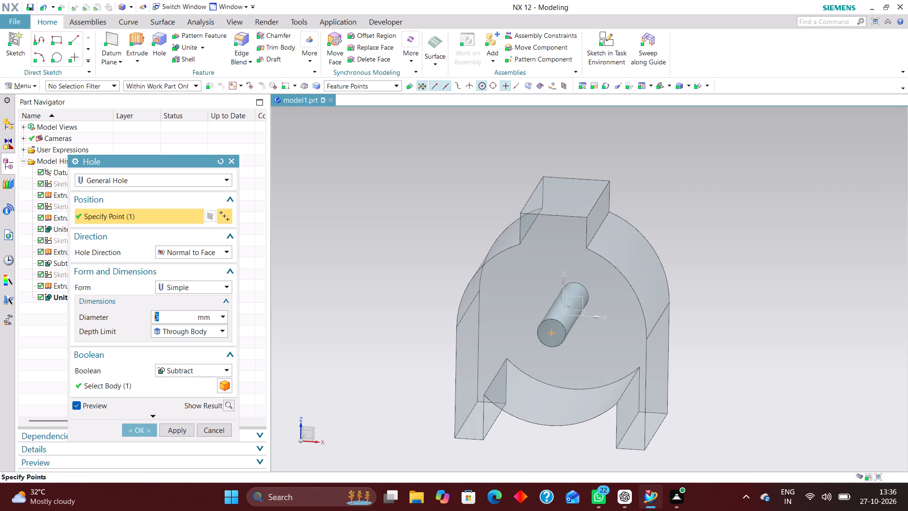
pyautogui.write('28')
pyautogui.press('Return')
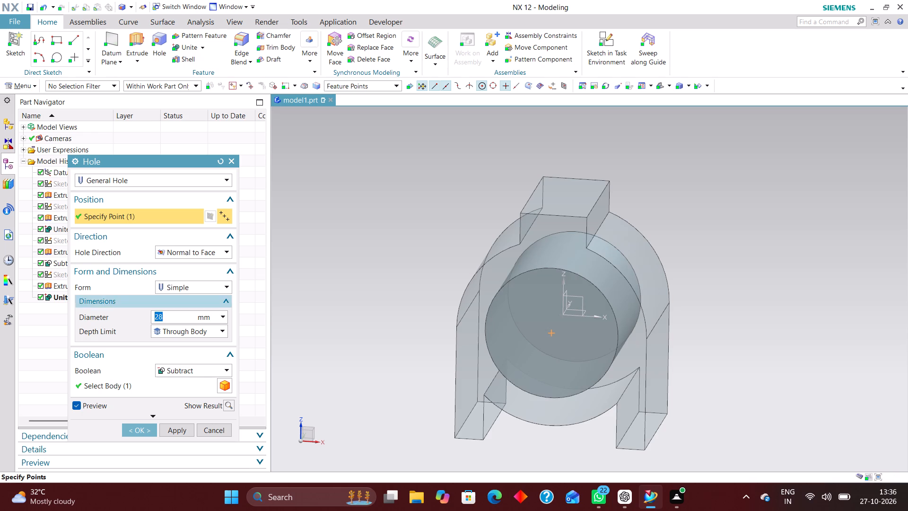
pyautogui.click(137, 426)
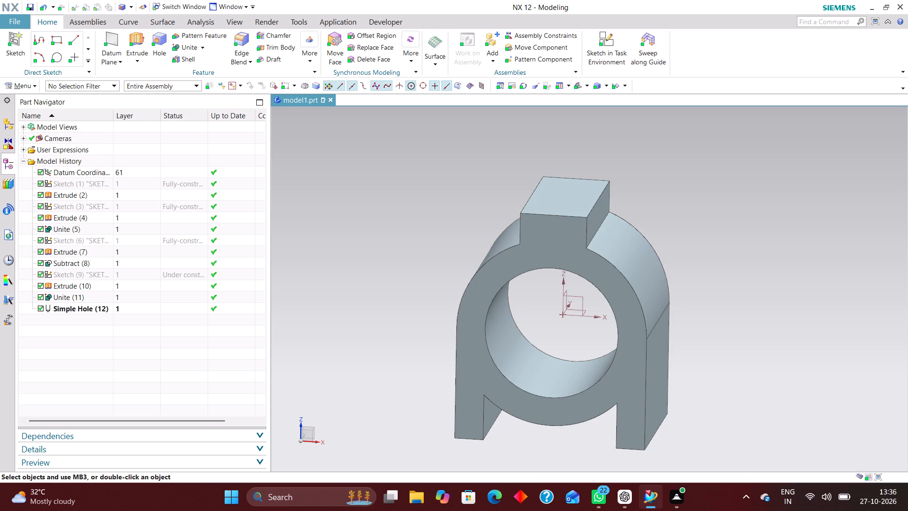
# On the XZ datum plane, sketch a rectangle about 5.5 mm wide and 21 mm high from above the top block down into the bore.
pyautogui.click(609, 34)
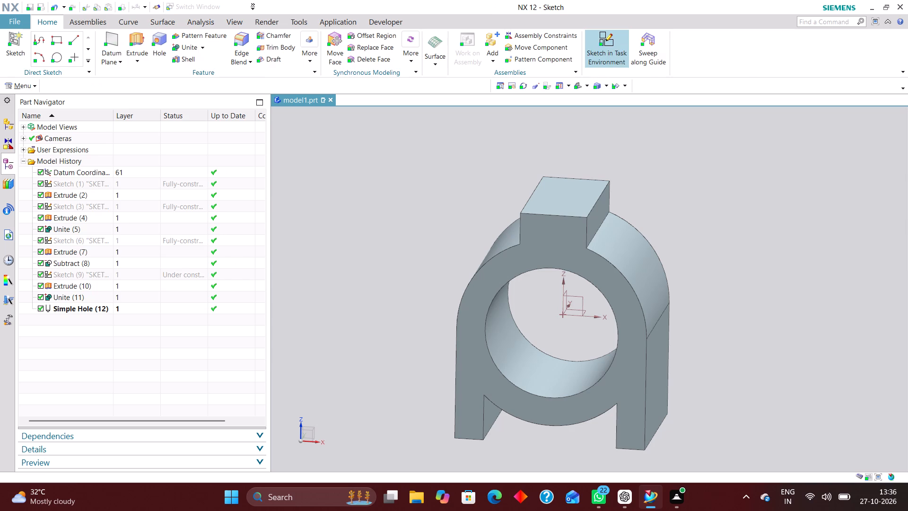
pyautogui.click(579, 296)
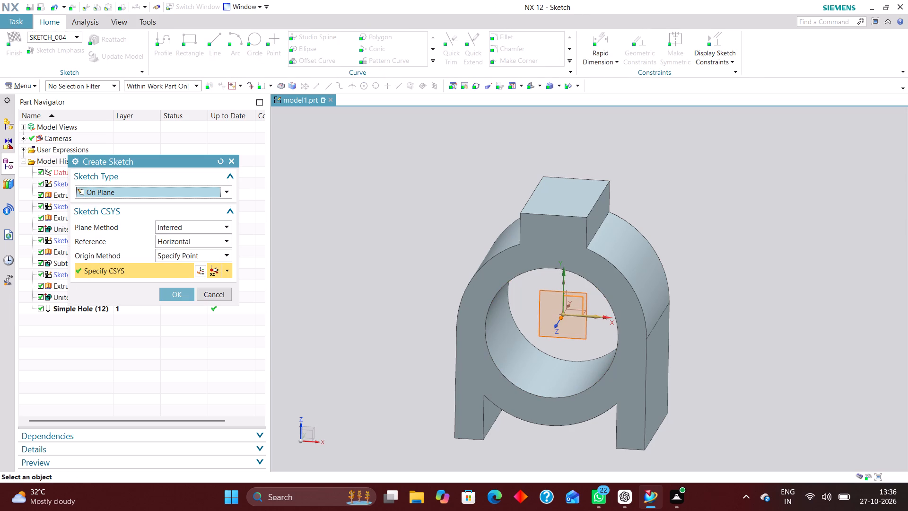
pyautogui.click(176, 293)
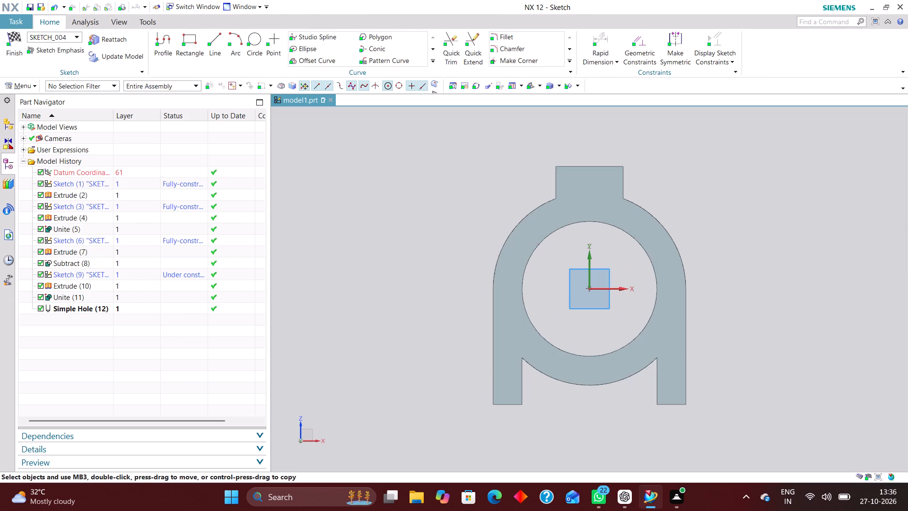
pyautogui.scroll(-2, 324, 294)
pyautogui.scroll(2, 441, 229)
pyautogui.click(193, 42)
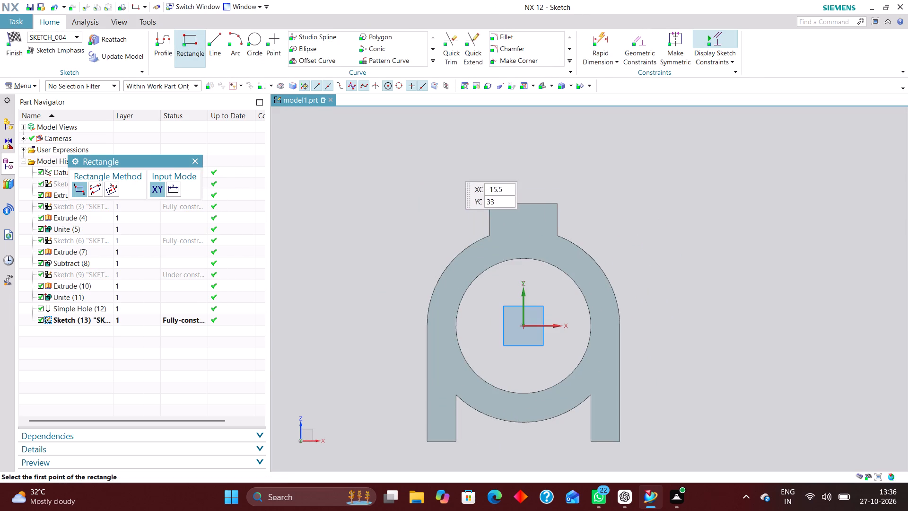
pyautogui.click(512, 167)
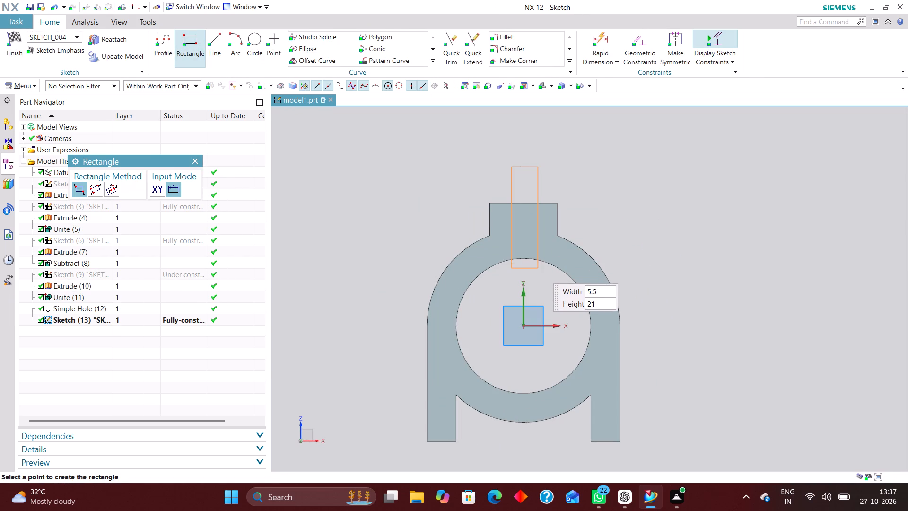
pyautogui.click(538, 270)
# Constrain the midpoint of the narrow rectangle's upper line onto the sketch's vertical axis.
pyautogui.click(639, 43)
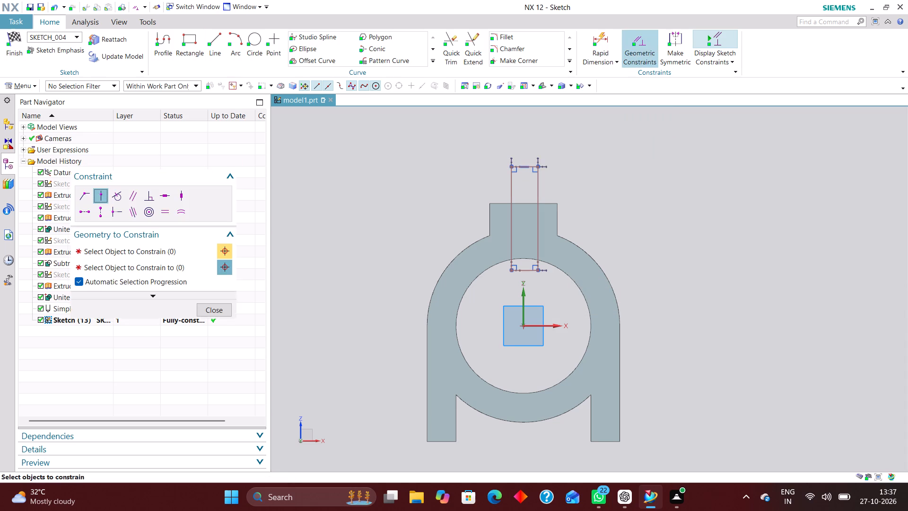
pyautogui.click(524, 166)
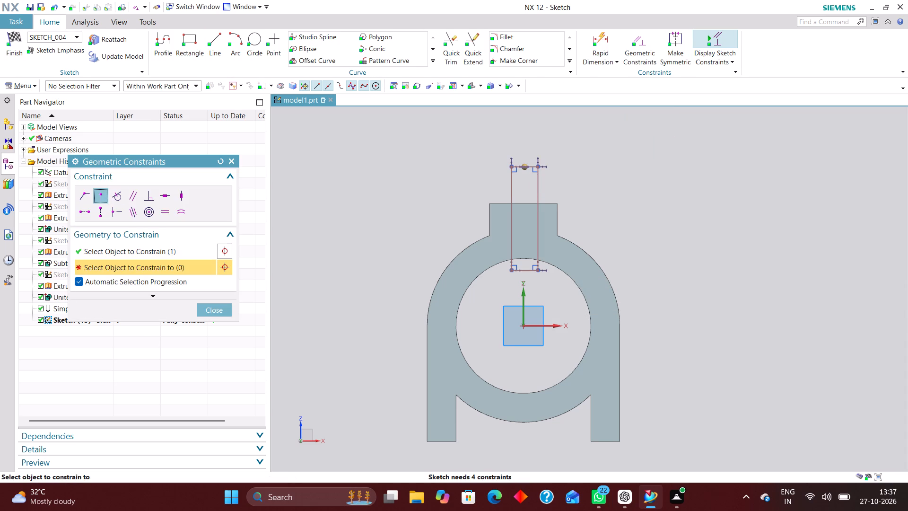
pyautogui.click(524, 304)
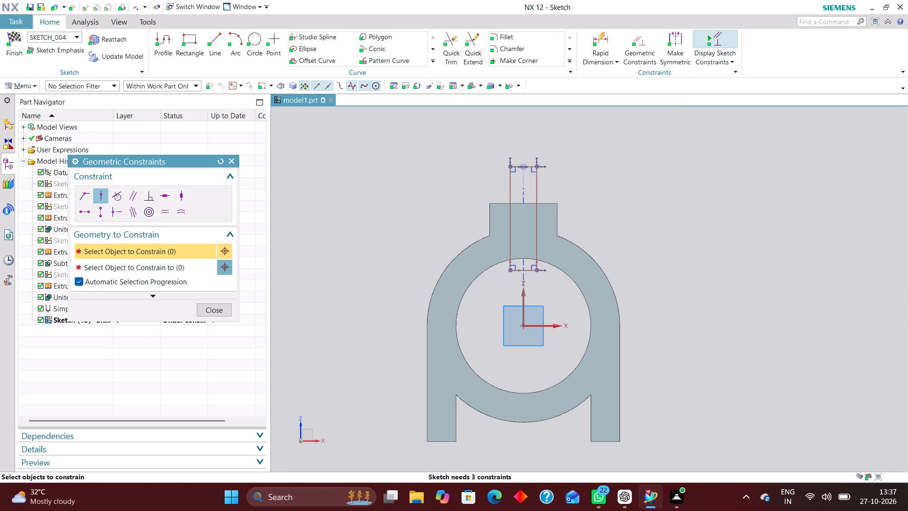
# Dimension the narrow rectangle's width as 2 mm using Rapid Dimension.
pyautogui.click(602, 38)
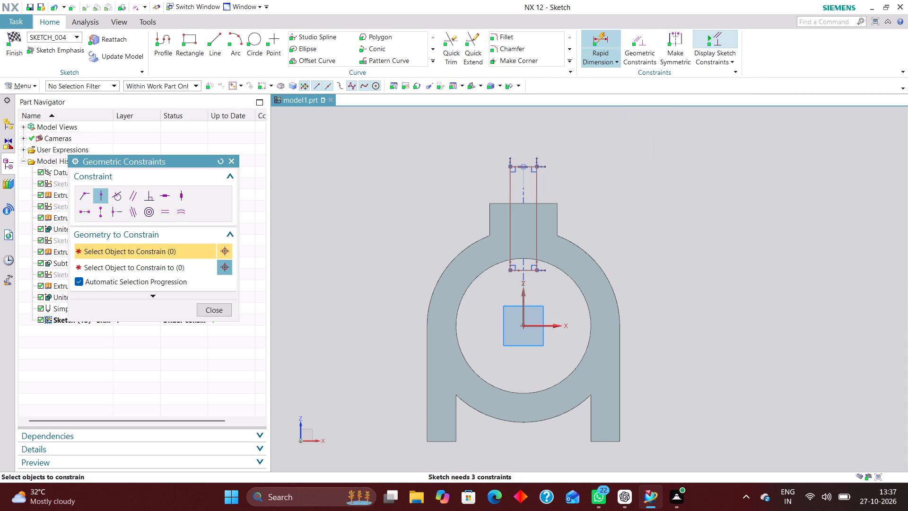
pyautogui.scroll(3, 523, 285)
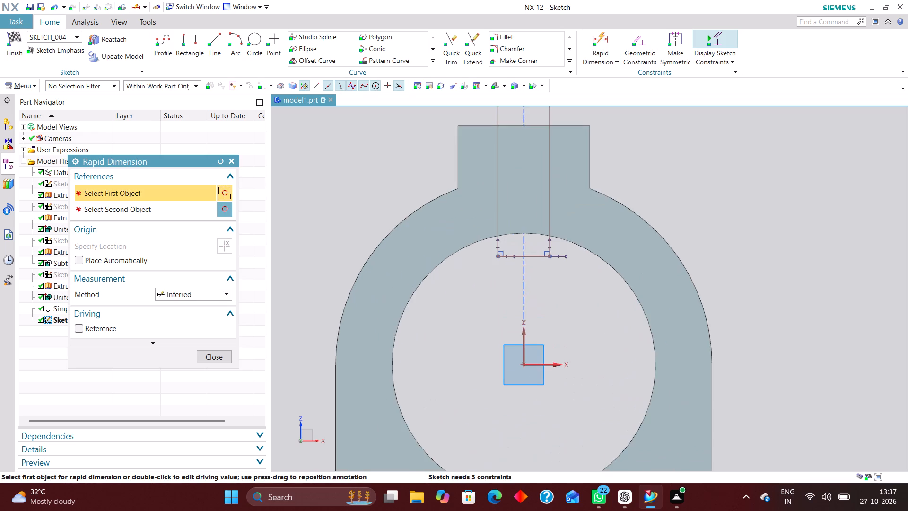
pyautogui.scroll(-4, 529, 267)
pyautogui.scroll(5, 536, 171)
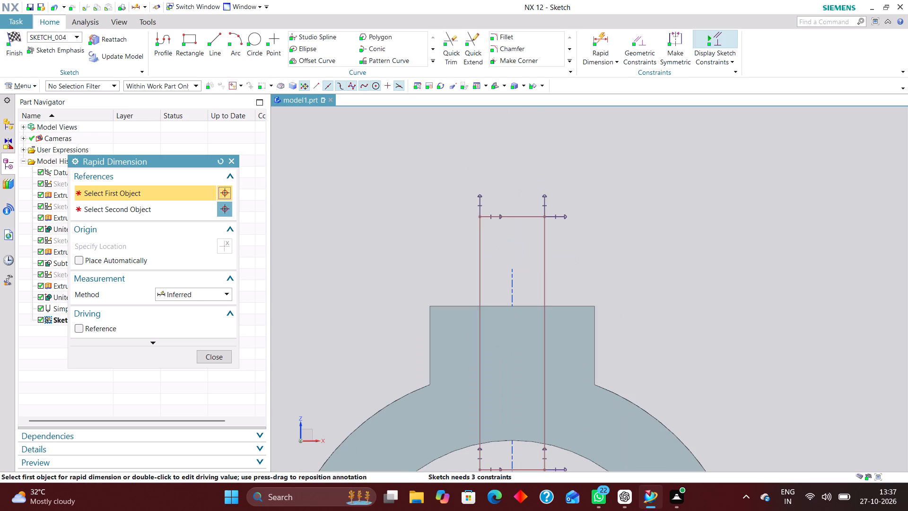
pyautogui.click(536, 217)
pyautogui.click(517, 139)
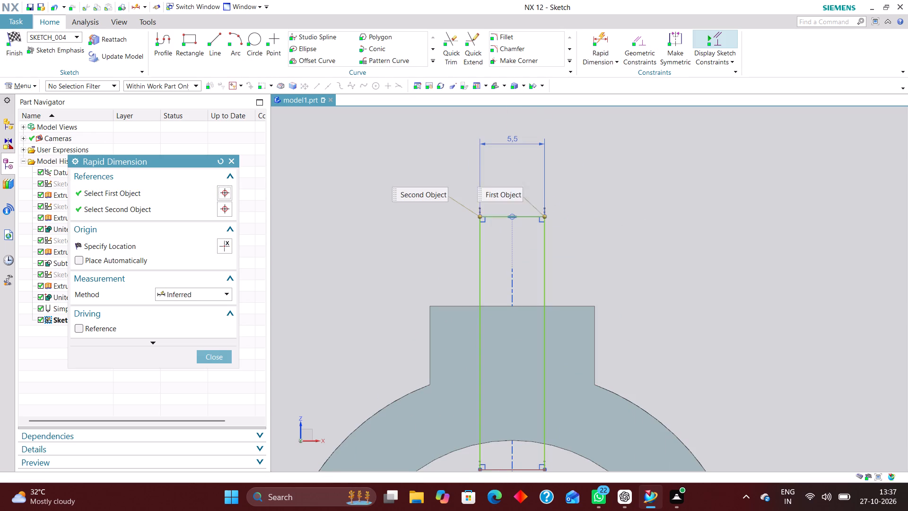
pyautogui.press('2')
pyautogui.press('Return')
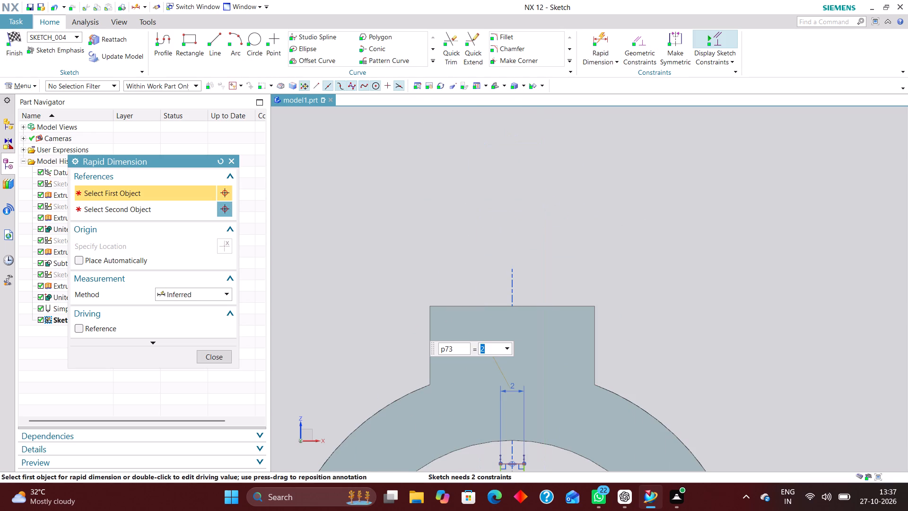
# Stretch the 2 mm wide slot rectangle from above the top block to just inside the bore's upper edge, and finish the sketch.
pyautogui.scroll(-4, 536, 156)
pyautogui.scroll(2, 528, 265)
pyautogui.click(217, 355)
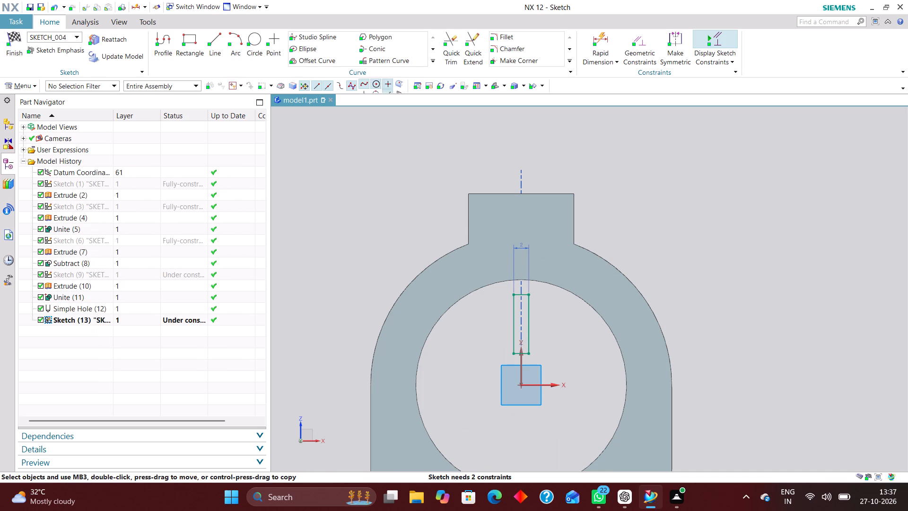
pyautogui.moveTo(521, 294); pyautogui.dragTo(535, 166)
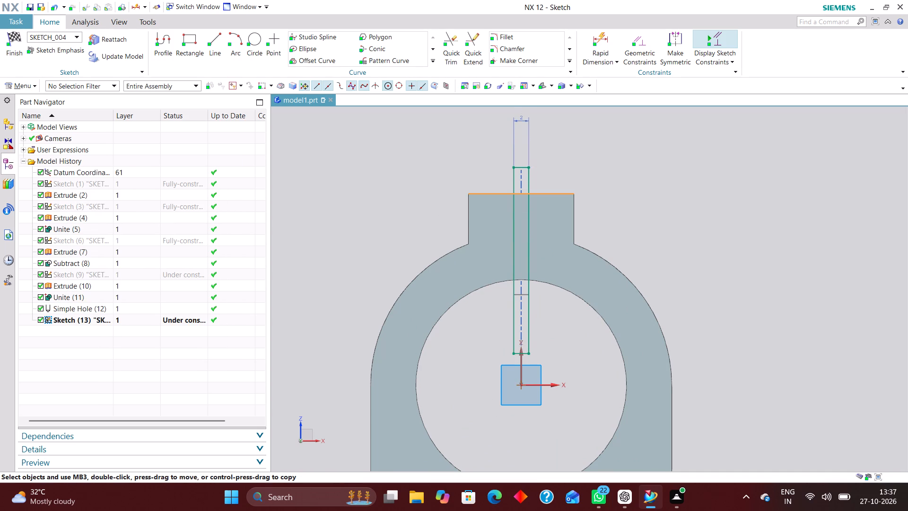
pyautogui.moveTo(535, 166); pyautogui.dragTo(535, 165)
pyautogui.moveTo(521, 352); pyautogui.dragTo(524, 338)
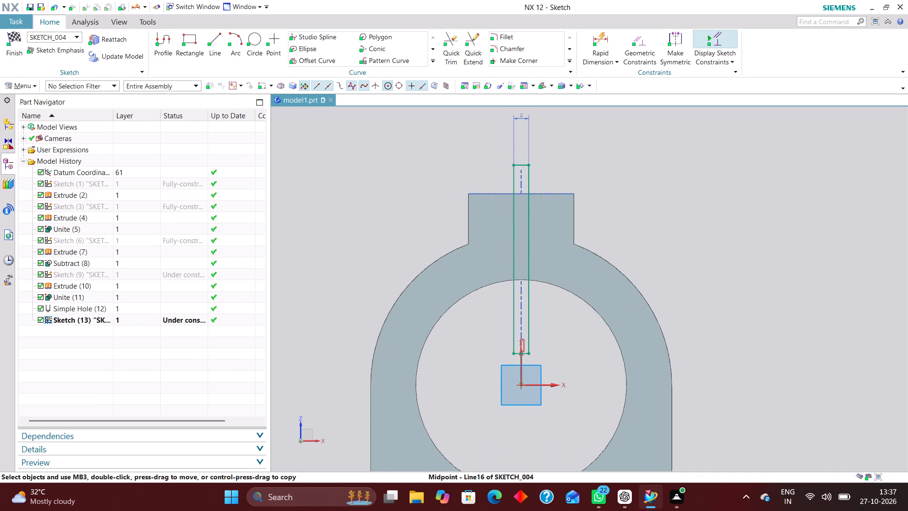
pyautogui.moveTo(524, 338); pyautogui.dragTo(525, 310)
pyautogui.moveTo(521, 354); pyautogui.dragTo(524, 318)
pyautogui.moveTo(524, 318); pyautogui.dragTo(525, 313)
pyautogui.click(553, 348)
pyautogui.scroll(5, 518, 366)
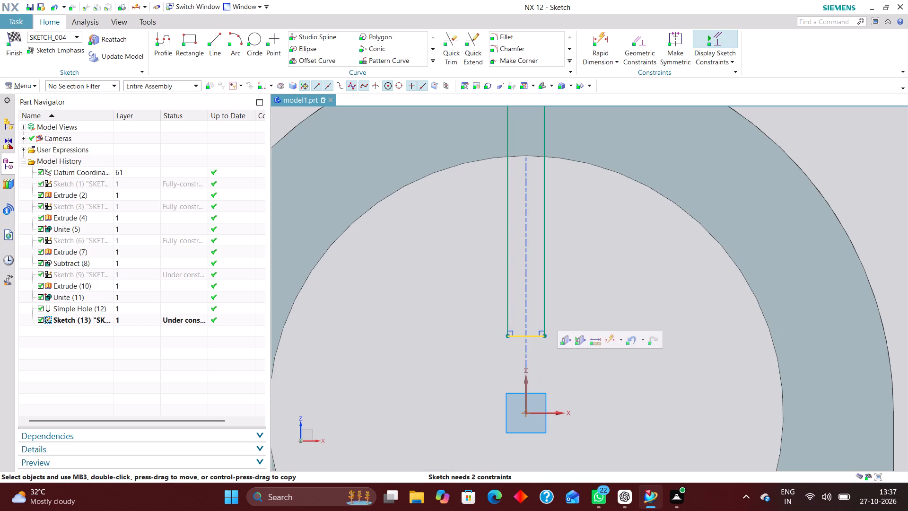
pyautogui.moveTo(526, 337); pyautogui.dragTo(533, 178)
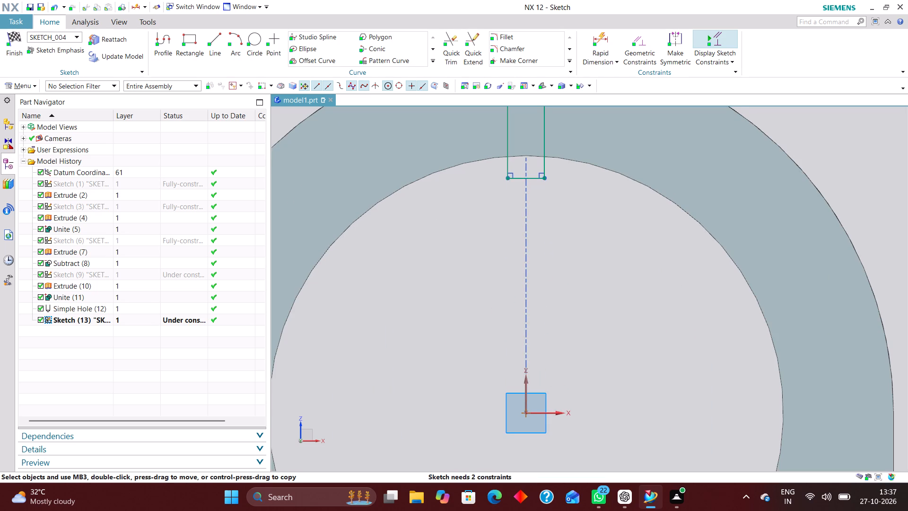
pyautogui.scroll(-5, 520, 324)
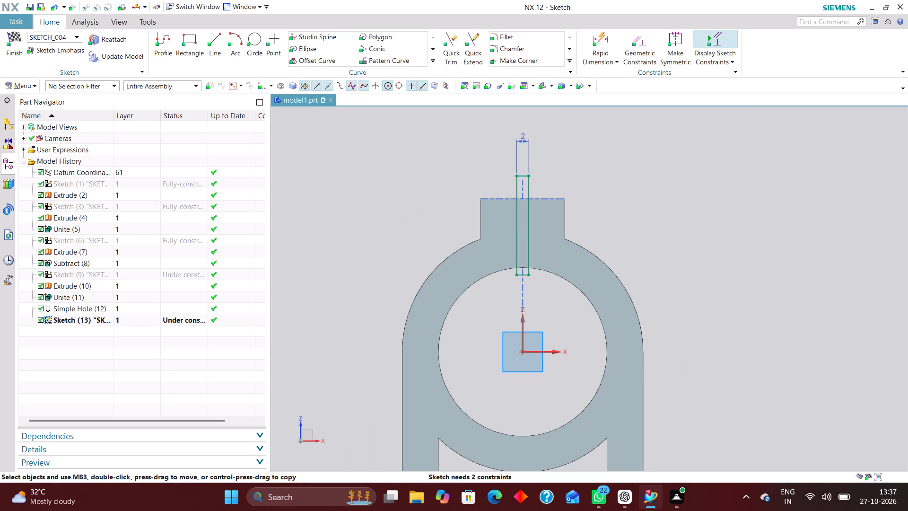
pyautogui.click(12, 35)
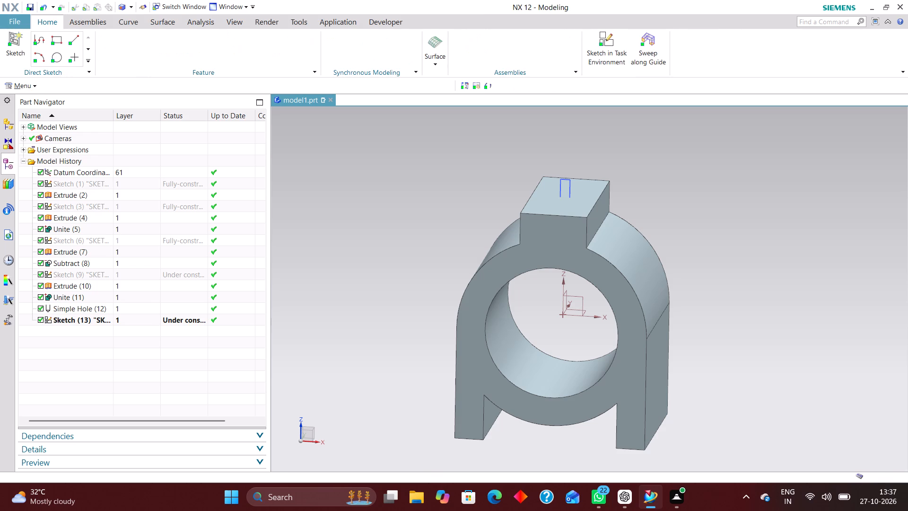
# Extrude the slot rectangle from -20 mm to 17.5 mm as a separate body with Boolean None.
pyautogui.click(136, 36)
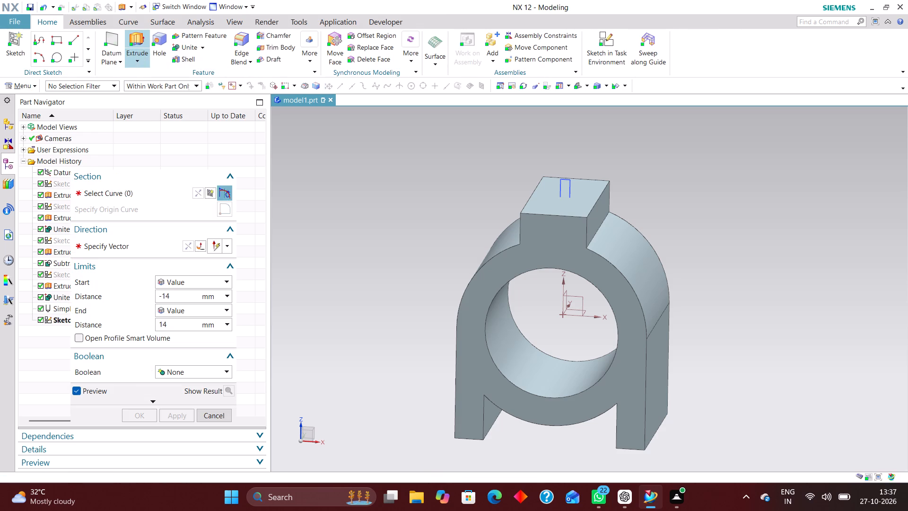
pyautogui.click(568, 179)
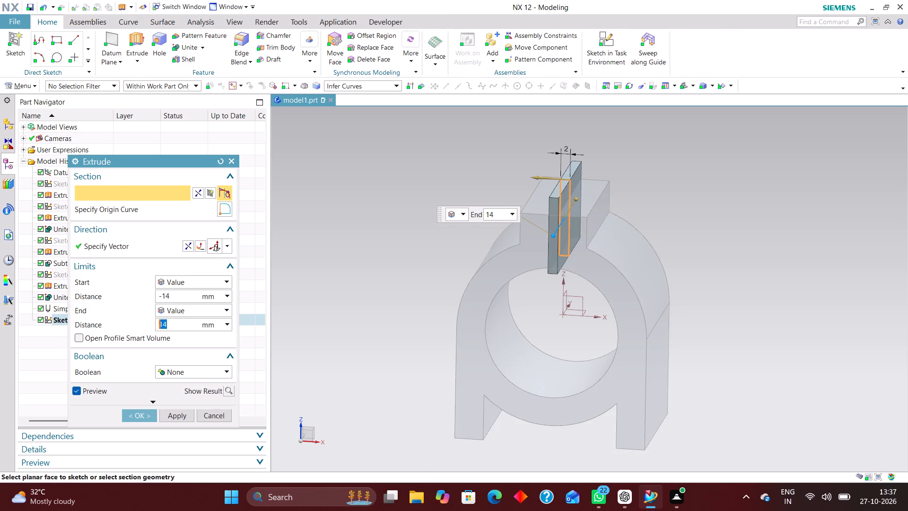
pyautogui.moveTo(677, 197); pyautogui.dragTo(628, 234, button='middle')
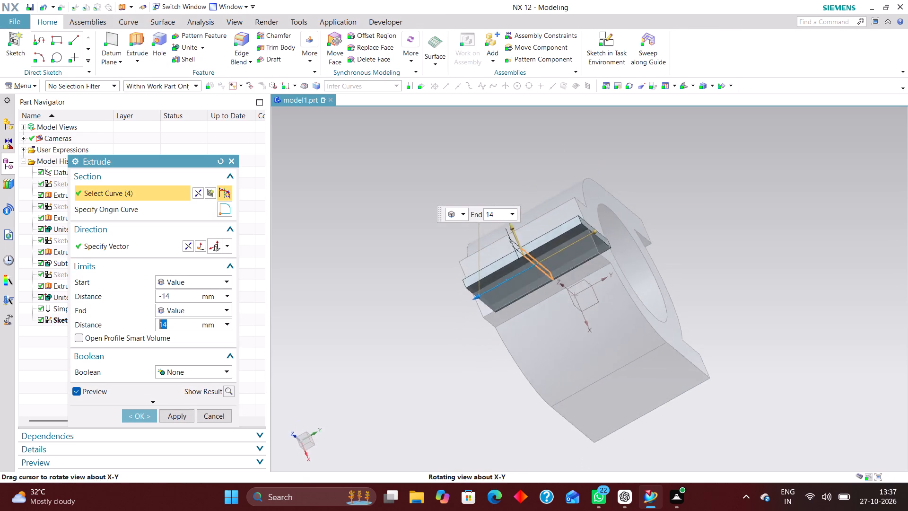
pyautogui.moveTo(628, 234); pyautogui.dragTo(634, 210, button='middle')
pyautogui.moveTo(601, 197); pyautogui.dragTo(627, 187)
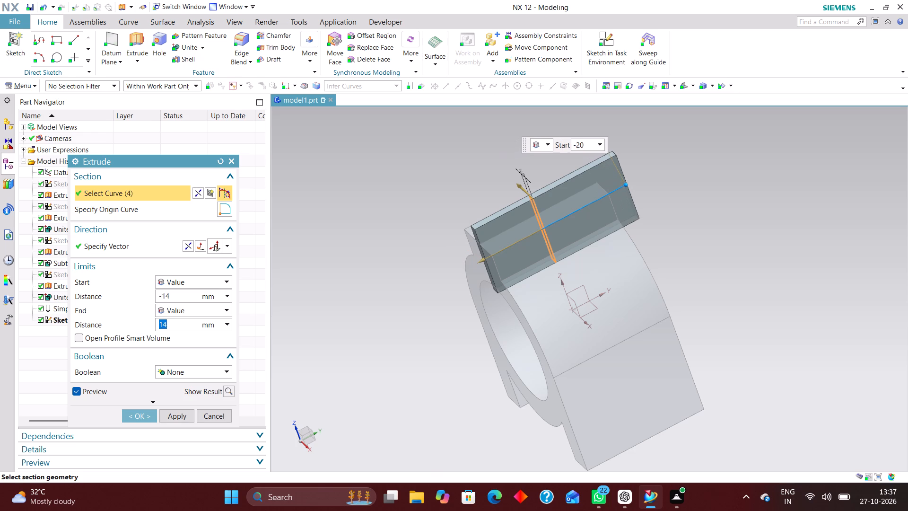
pyautogui.moveTo(483, 260); pyautogui.dragTo(467, 265)
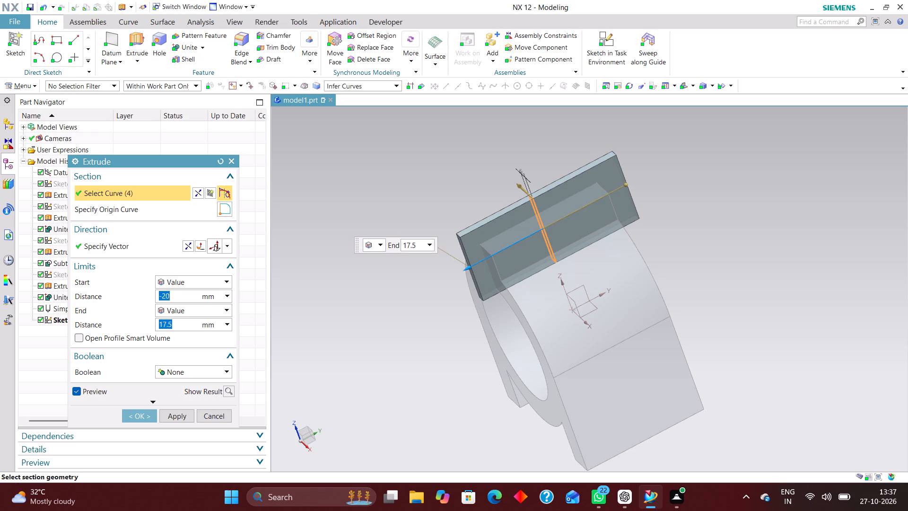
pyautogui.click(142, 417)
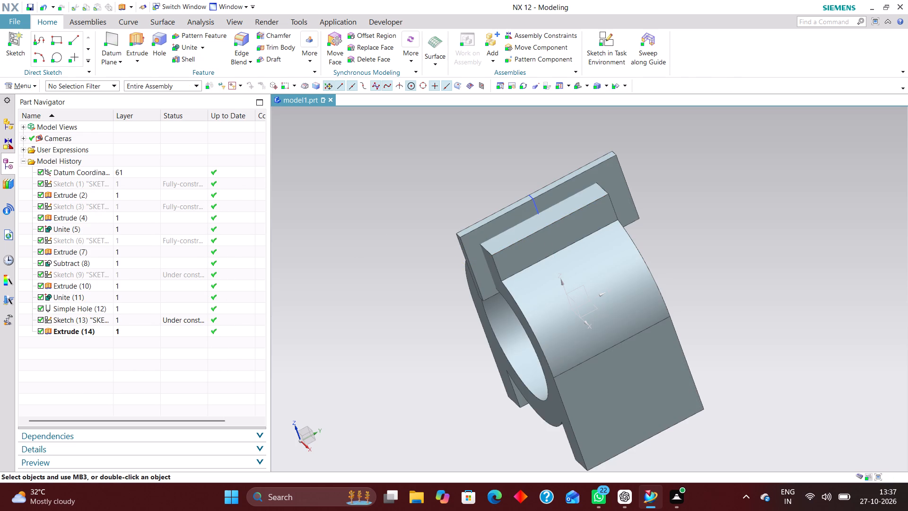
# Subtract the thin slot body from the bracket body.
pyautogui.click(205, 48)
pyautogui.click(209, 71)
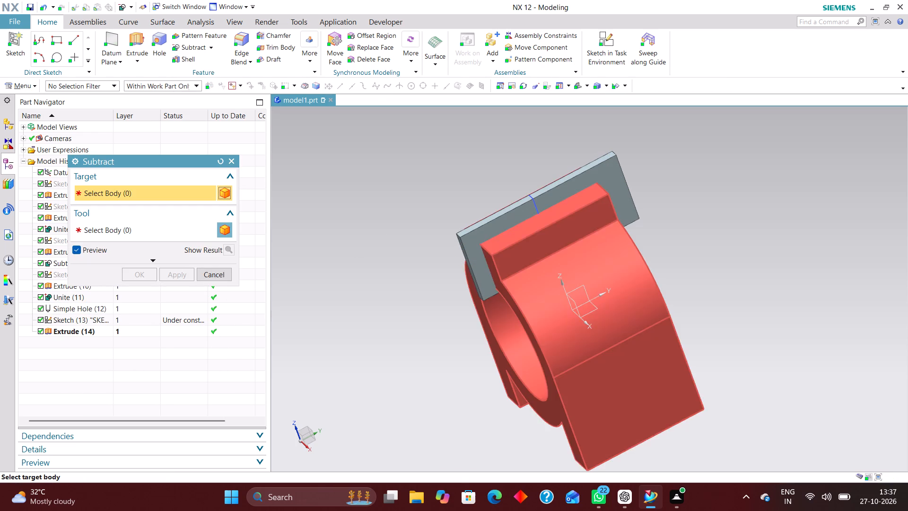
pyautogui.click(534, 299)
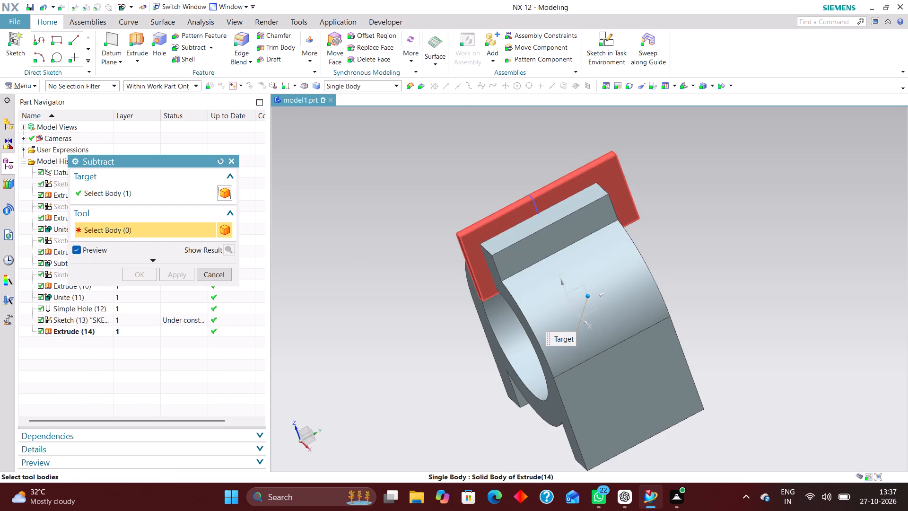
pyautogui.click(469, 237)
pyautogui.click(145, 275)
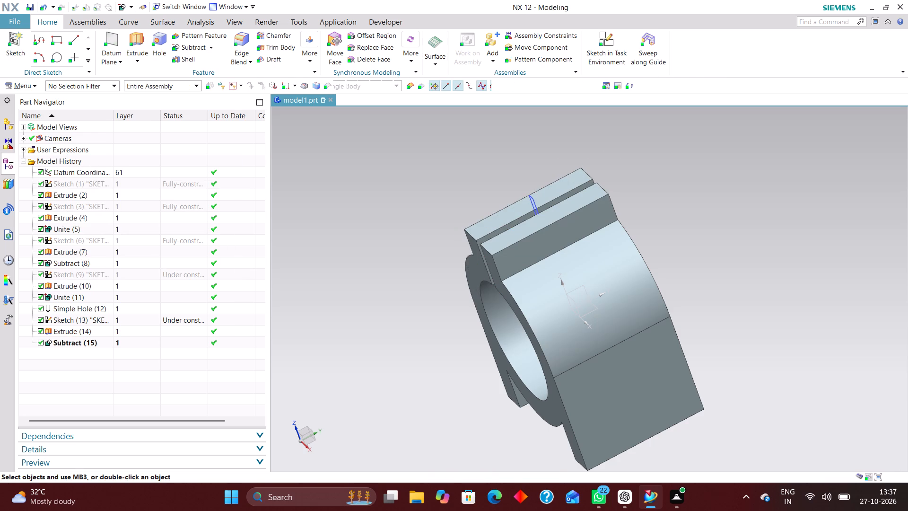
# Hide the slot sketch on the top block.
pyautogui.moveTo(392, 228); pyautogui.dragTo(428, 211, button='middle')
pyautogui.moveTo(582, 176); pyautogui.dragTo(583, 197, button='right')
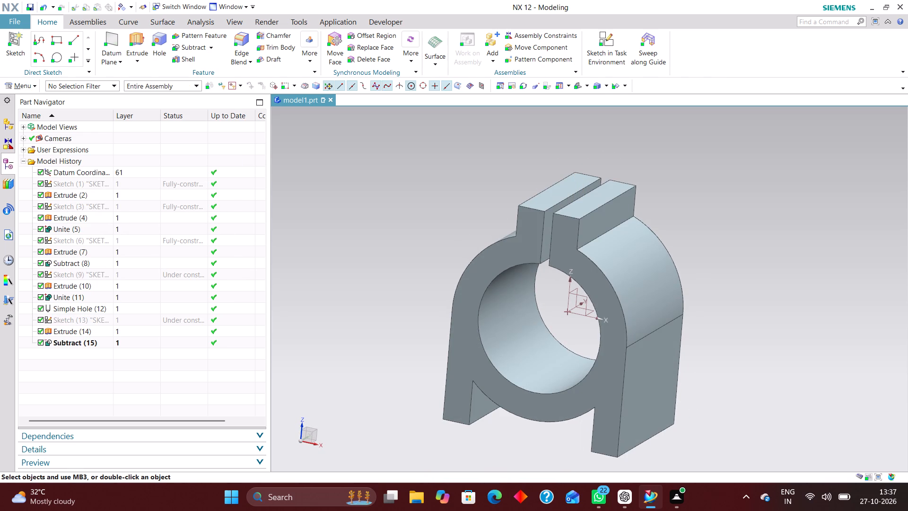
# Start a sketch on the XY datum plane and draw a rectangle about 15 mm wide beside the bracket body on its negative X side.
pyautogui.scroll(-2, 723, 242)
pyautogui.scroll(2, 719, 362)
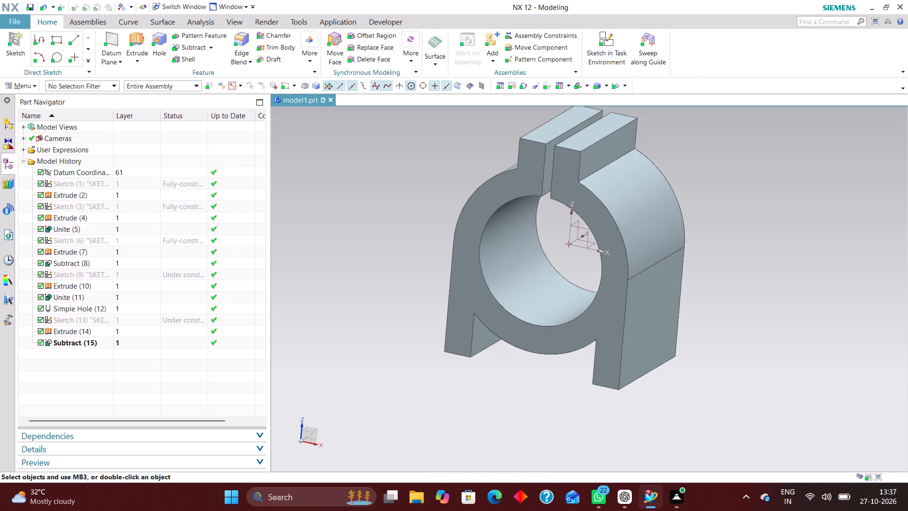
pyautogui.scroll(-1, 754, 238)
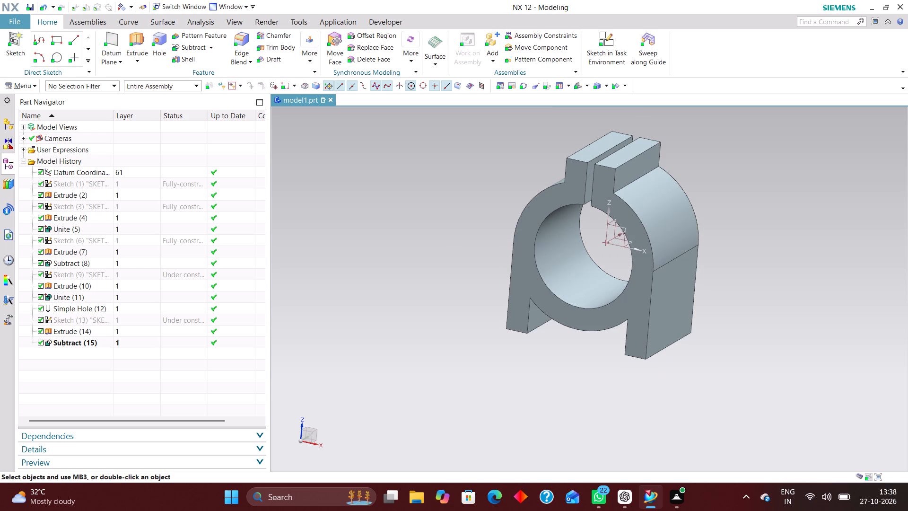
pyautogui.click(610, 41)
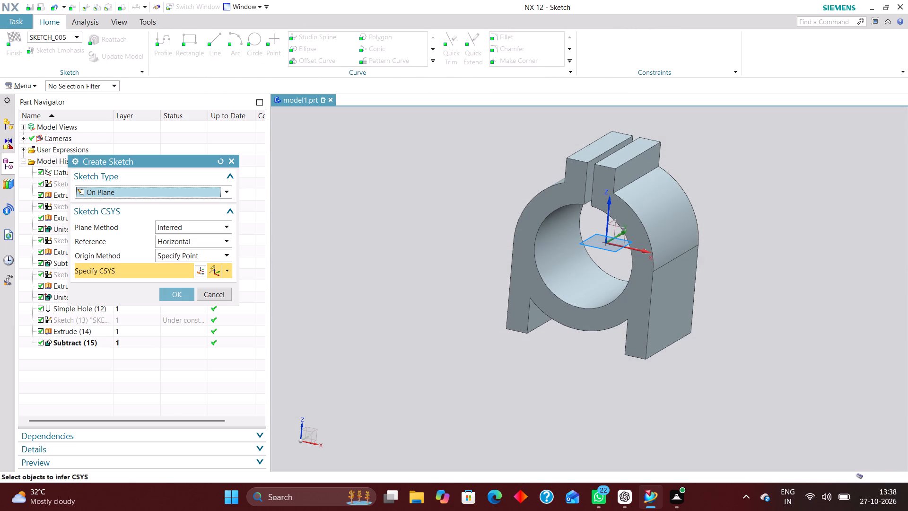
pyautogui.click(620, 253)
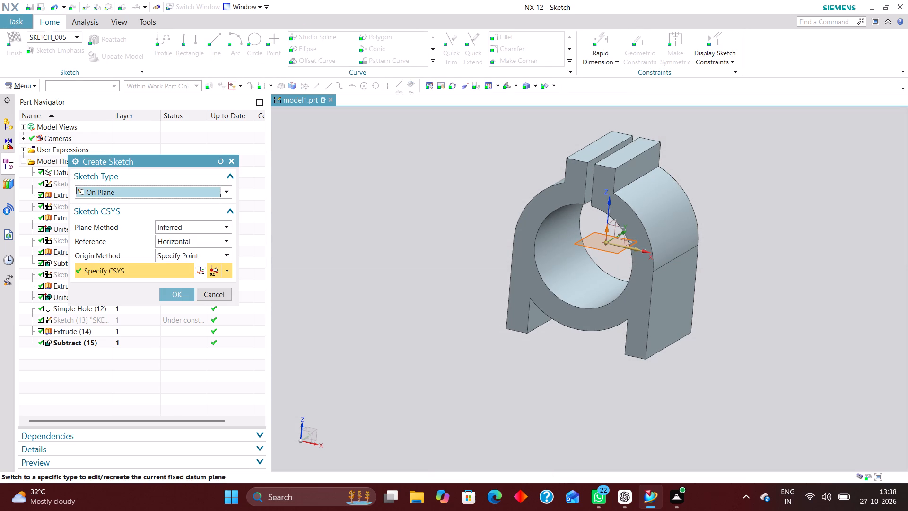
pyautogui.click(175, 296)
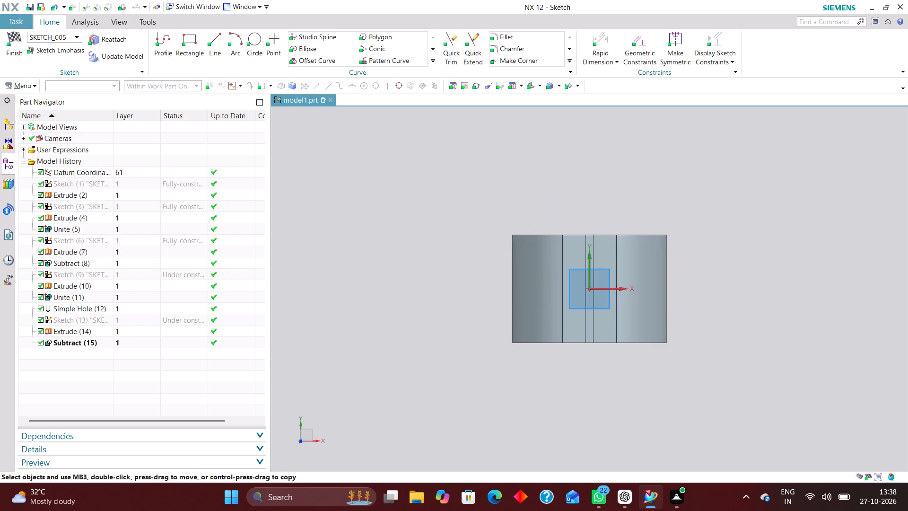
pyautogui.scroll(-1, 399, 236)
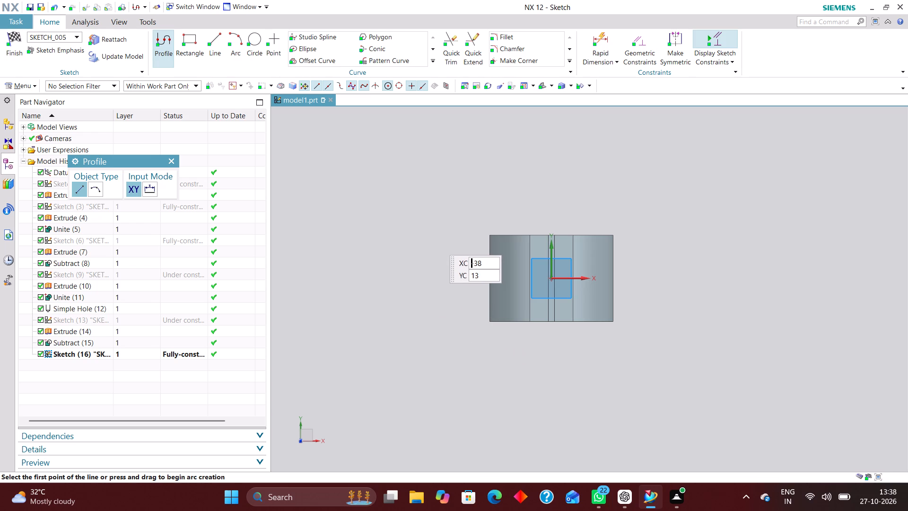
pyautogui.click(413, 239)
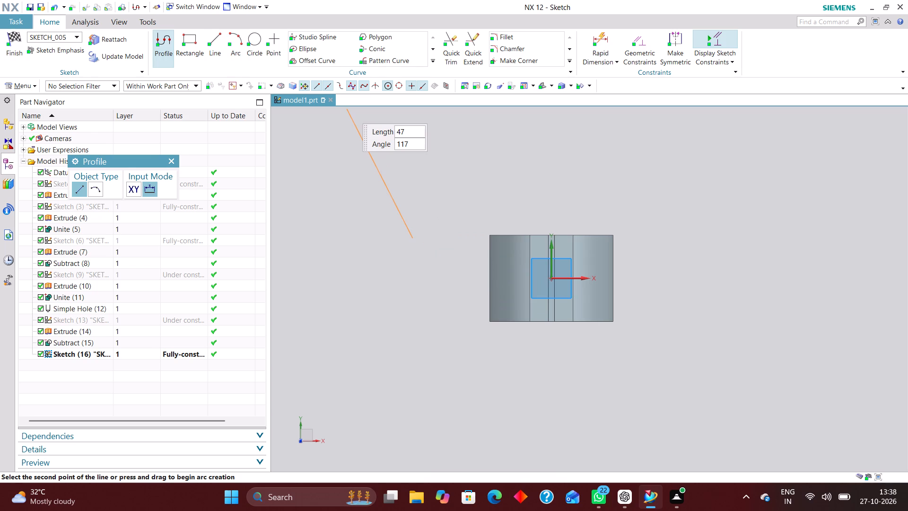
pyautogui.click(190, 39)
pyautogui.click(434, 236)
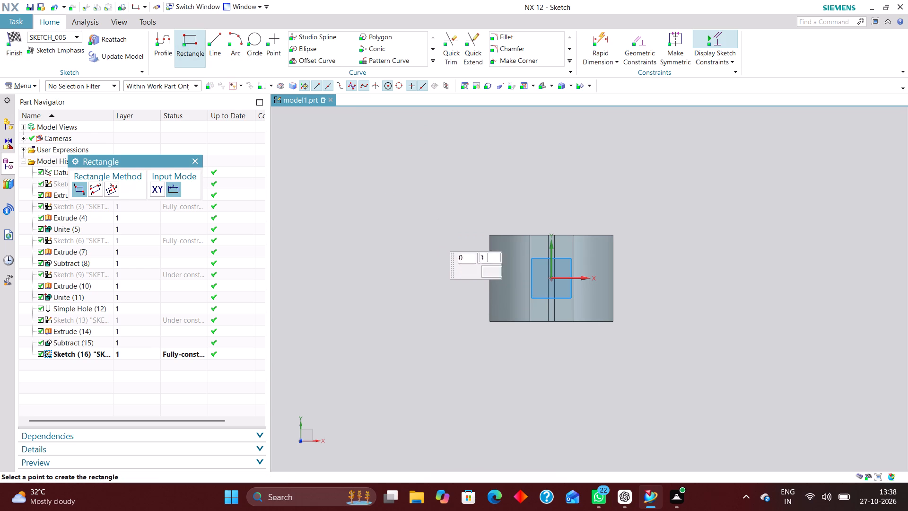
pyautogui.click(482, 319)
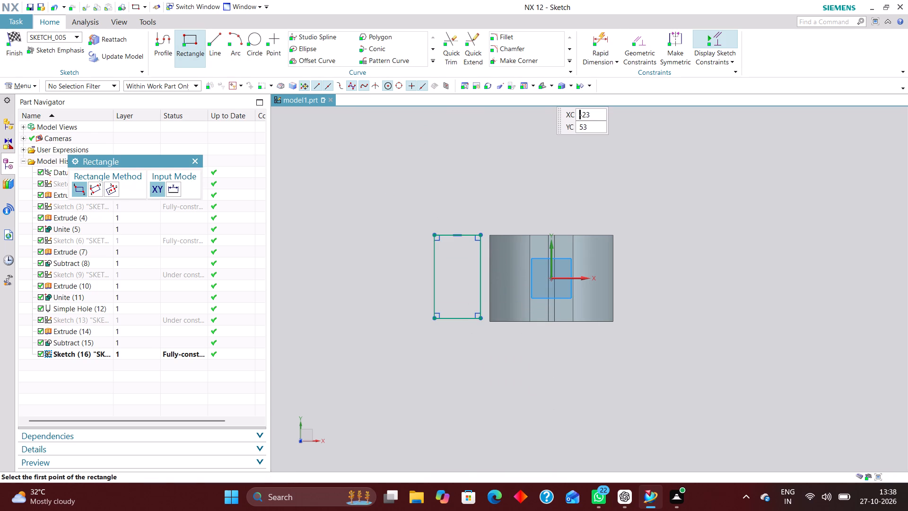
# Dimension the new rectangle's width as 14 mm using Rapid Dimension.
pyautogui.click(601, 41)
pyautogui.click(467, 318)
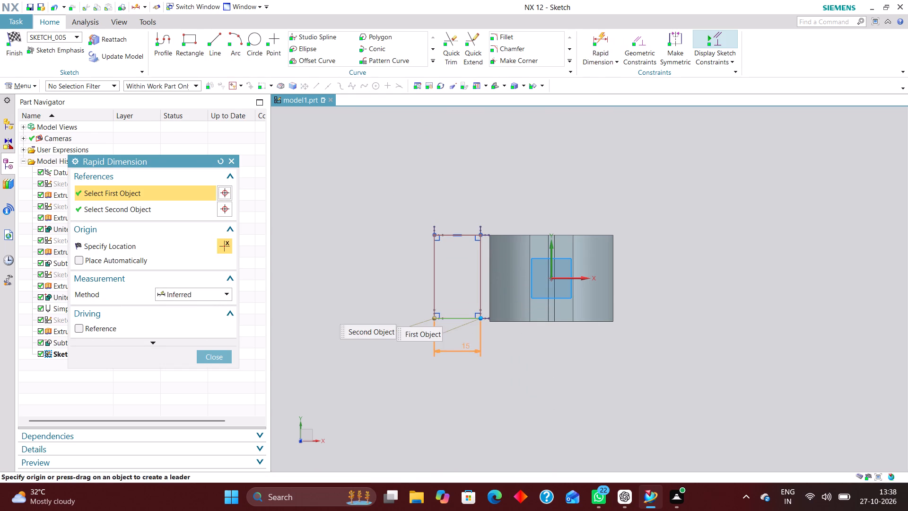
pyautogui.click(461, 362)
pyautogui.press('1')
pyautogui.press('4')
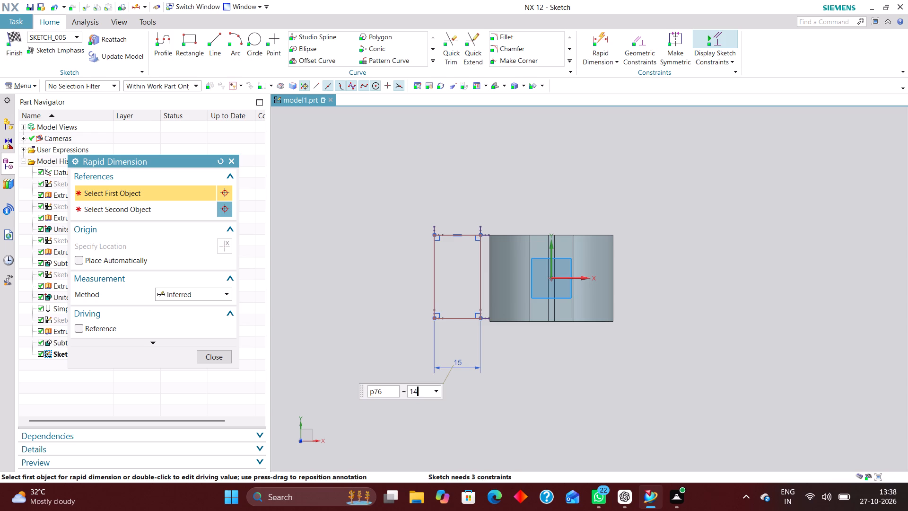
pyautogui.press('Return')
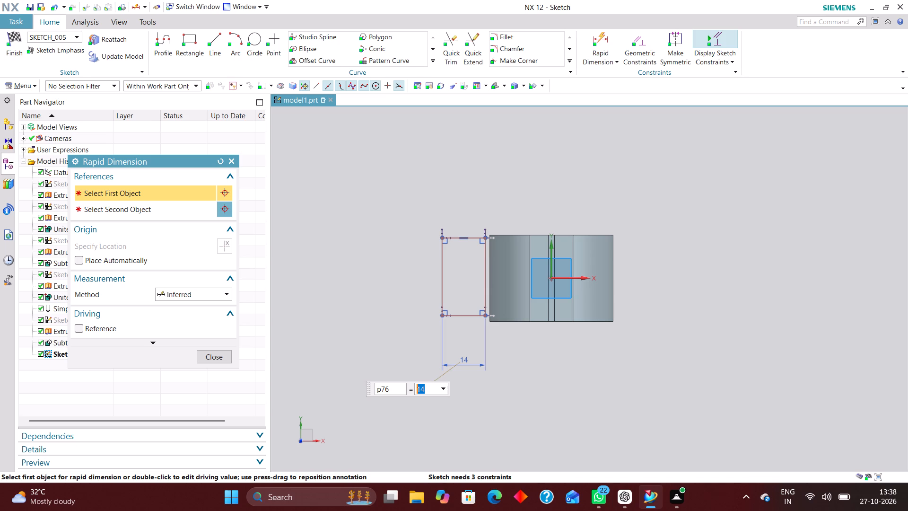
# Examine the 14 mm wide rectangle's position relative to the bracket body from an angled view and from above.
pyautogui.scroll(5, 501, 343)
pyautogui.scroll(-2, 479, 312)
pyautogui.moveTo(521, 365); pyautogui.dragTo(524, 346, button='middle')
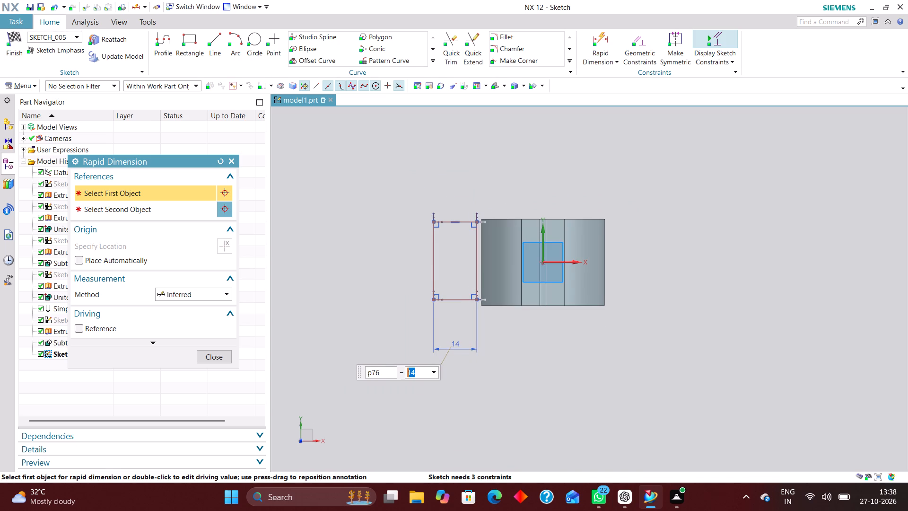
pyautogui.moveTo(524, 346); pyautogui.dragTo(523, 311, button='middle')
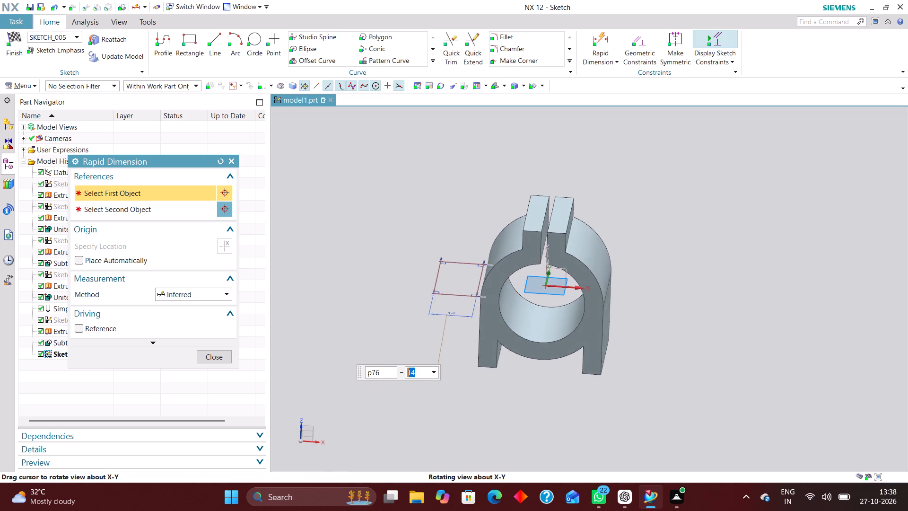
pyautogui.moveTo(523, 311); pyautogui.dragTo(526, 317, button='middle')
pyautogui.moveTo(478, 282); pyautogui.dragTo(478, 282)
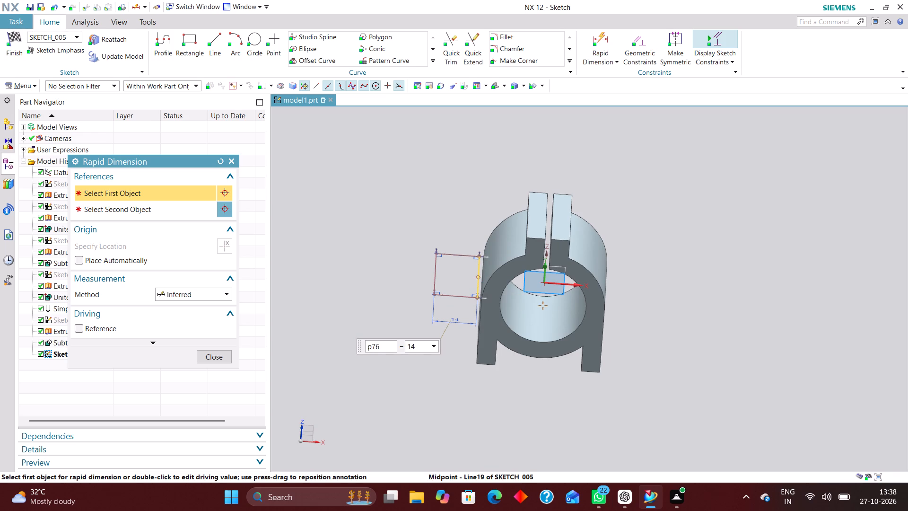
pyautogui.moveTo(478, 282); pyautogui.dragTo(520, 294)
pyautogui.moveTo(671, 318); pyautogui.dragTo(673, 325, button='middle')
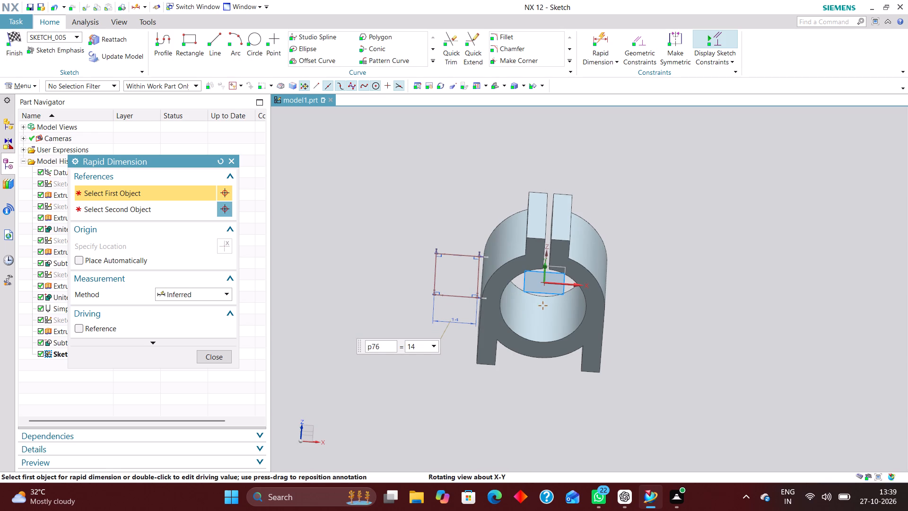
pyautogui.moveTo(673, 325); pyautogui.dragTo(671, 367, button='middle')
pyautogui.moveTo(708, 352); pyautogui.dragTo(621, 337, button='right')
pyautogui.scroll(4, 491, 306)
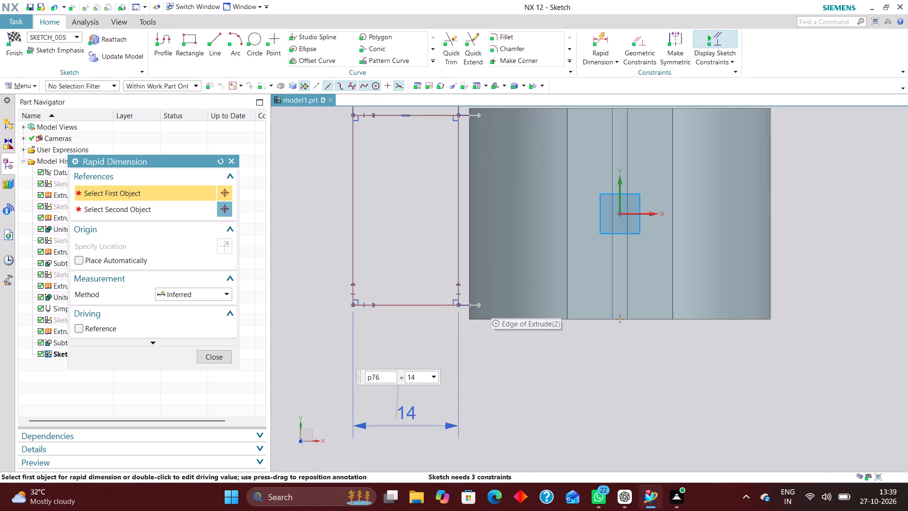
# Move the 14 mm wide rectangle toward positive X until it overlaps the edge of the bracket body.
pyautogui.moveTo(458, 273); pyautogui.dragTo(500, 275)
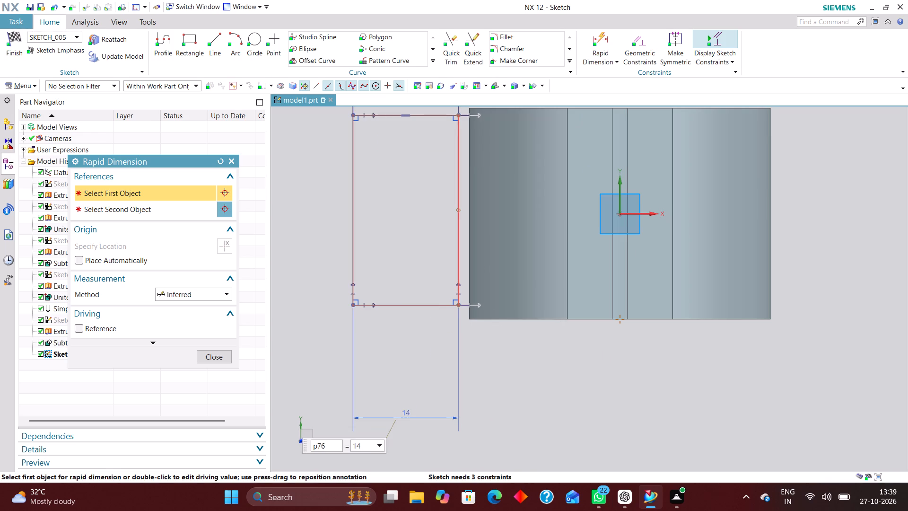
pyautogui.click(217, 351)
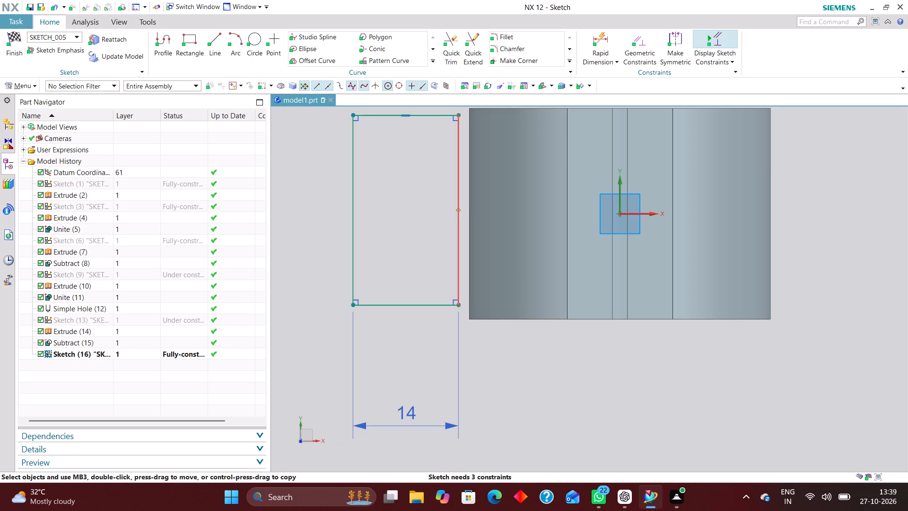
pyautogui.moveTo(458, 272); pyautogui.dragTo(511, 282)
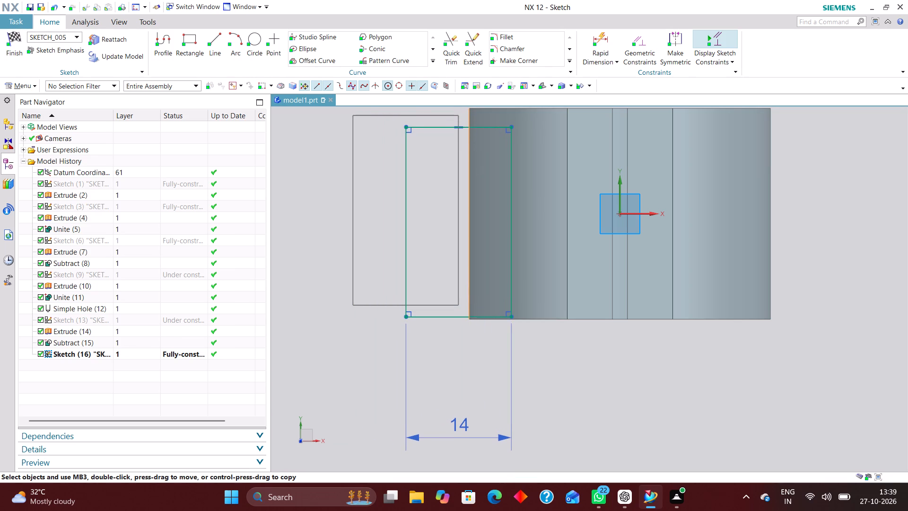
pyautogui.moveTo(511, 282); pyautogui.dragTo(511, 282)
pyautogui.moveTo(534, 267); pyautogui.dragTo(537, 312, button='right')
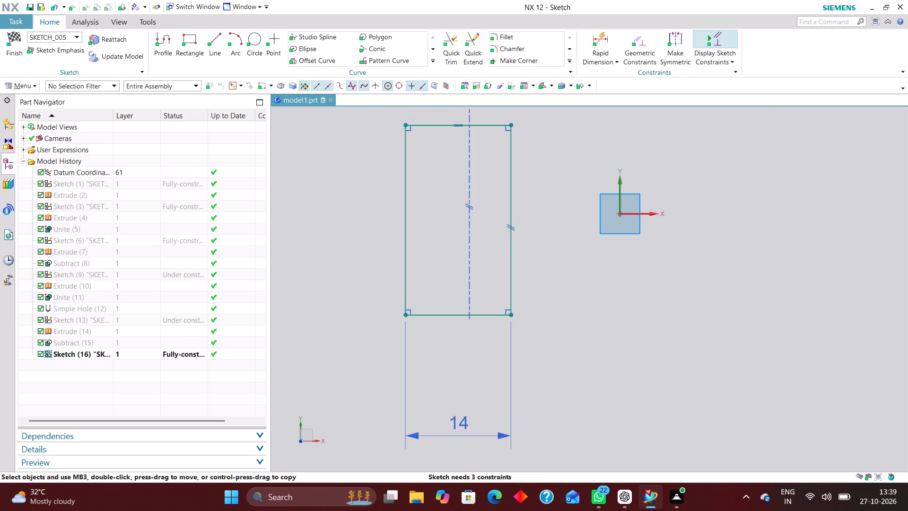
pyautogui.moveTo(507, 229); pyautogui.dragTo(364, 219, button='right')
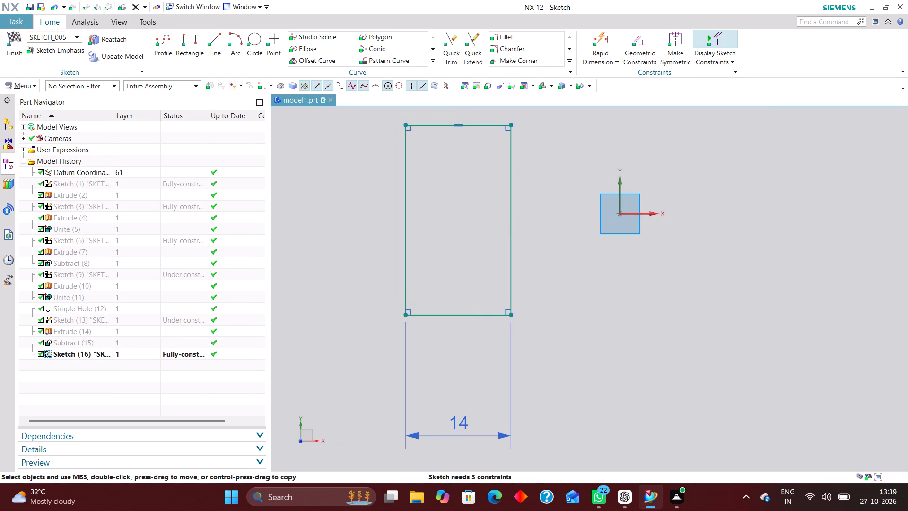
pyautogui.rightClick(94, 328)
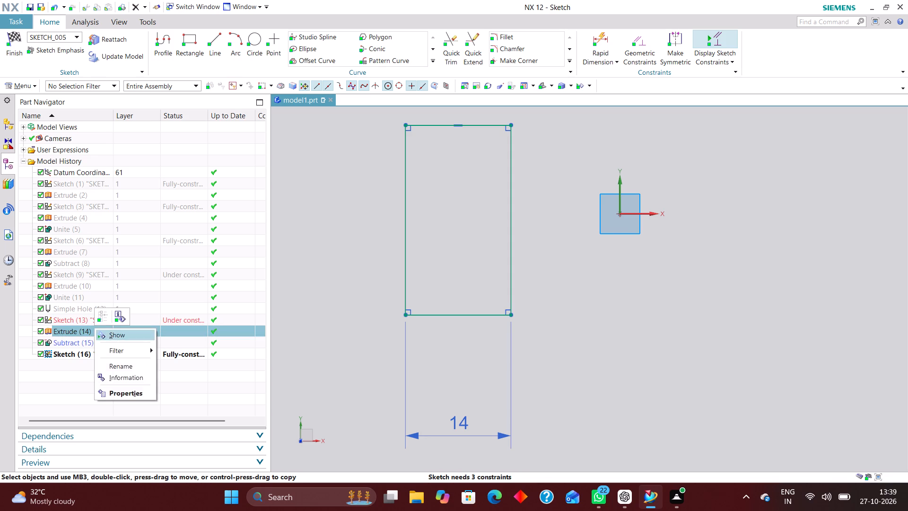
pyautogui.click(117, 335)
# Dimension the rectangle's inner vertical edge at 14 mm from the Y axis with Rapid Dimension and finish the sketch.
pyautogui.moveTo(606, 409); pyautogui.dragTo(612, 345, button='middle')
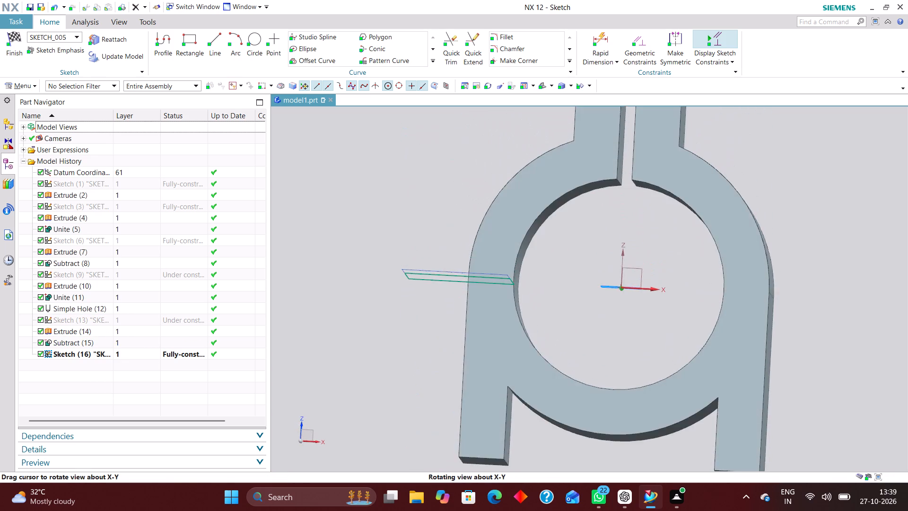
pyautogui.moveTo(612, 345); pyautogui.dragTo(613, 405, button='middle')
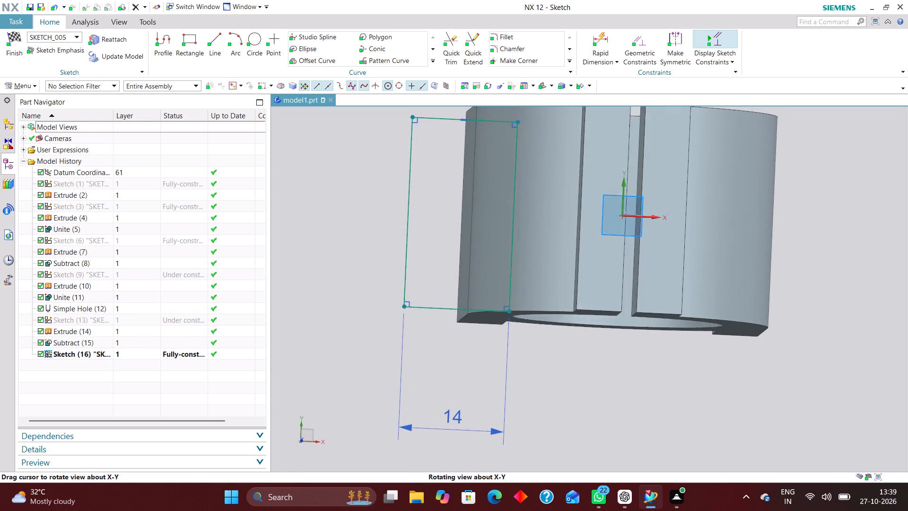
pyautogui.moveTo(613, 405); pyautogui.dragTo(613, 406, button='middle')
pyautogui.moveTo(649, 402); pyautogui.dragTo(541, 360, button='right')
pyautogui.click(603, 42)
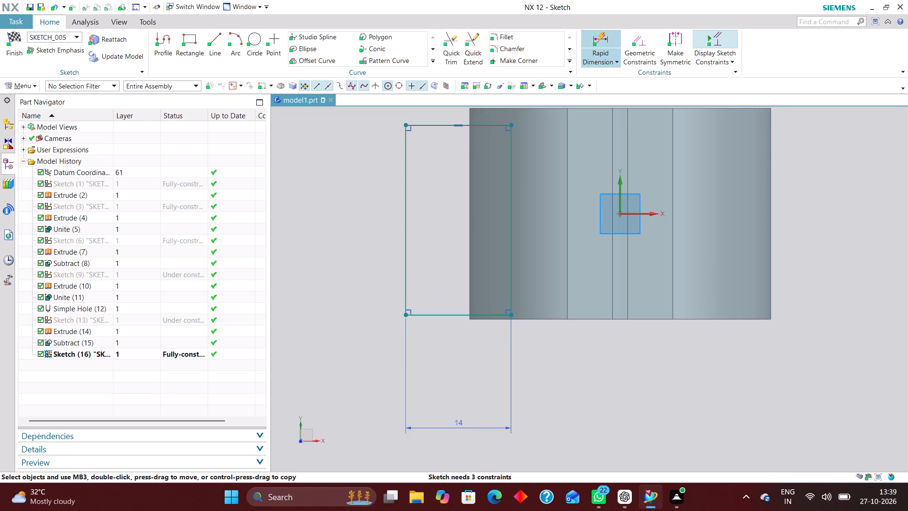
pyautogui.click(509, 271)
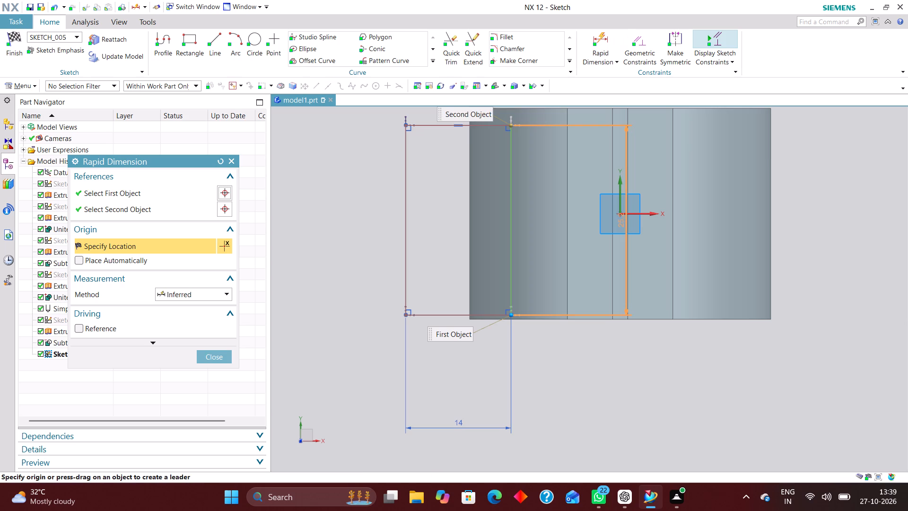
pyautogui.click(620, 198)
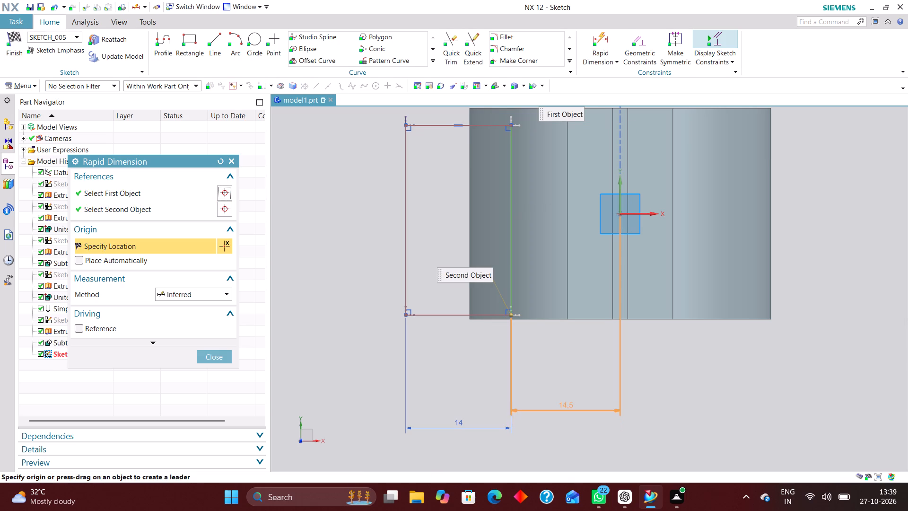
pyautogui.click(561, 405)
pyautogui.write('14')
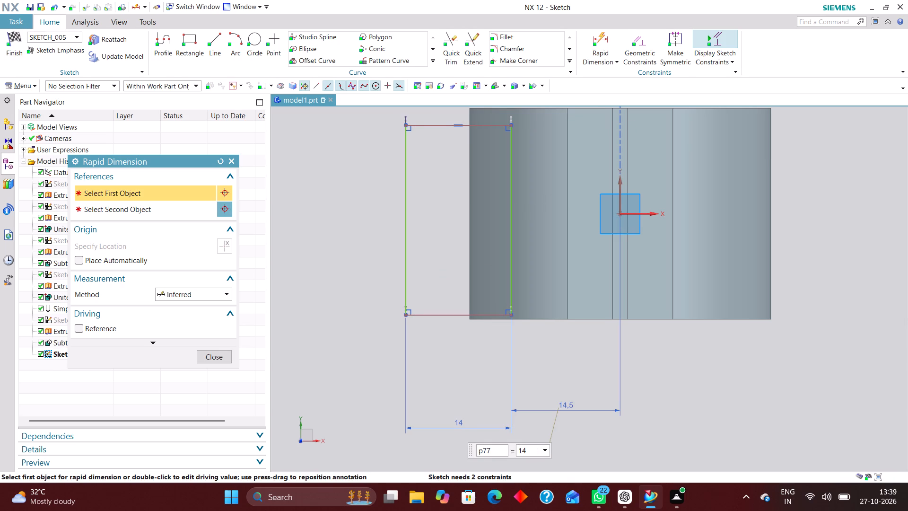
pyautogui.press('Return')
pyautogui.click(209, 356)
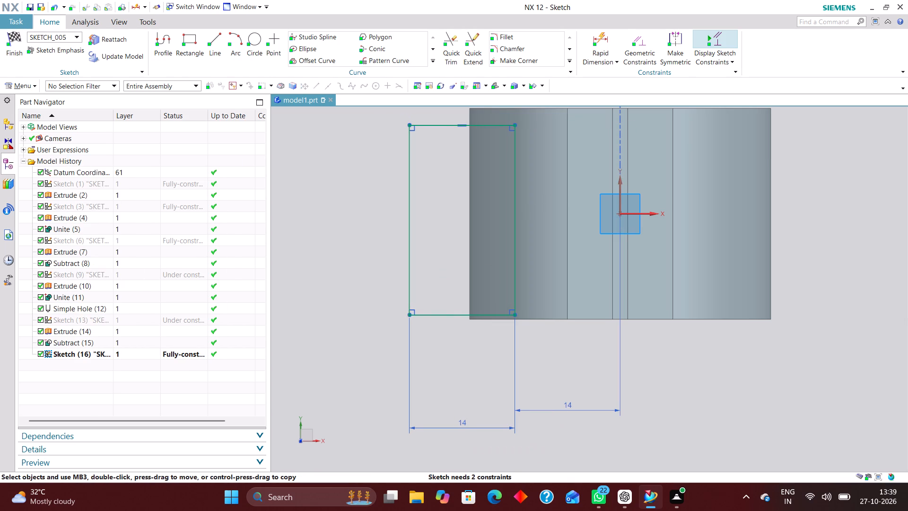
pyautogui.click(17, 34)
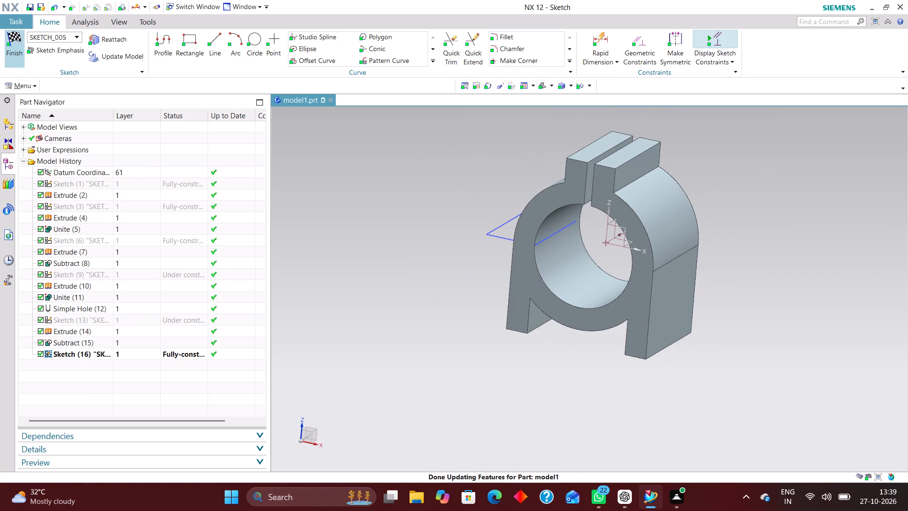
# Begin extruding the side rectangle, reversing the direction to point downward and setting the end distance to 24 mm, level with the leg's bottom.
pyautogui.scroll(3, 476, 245)
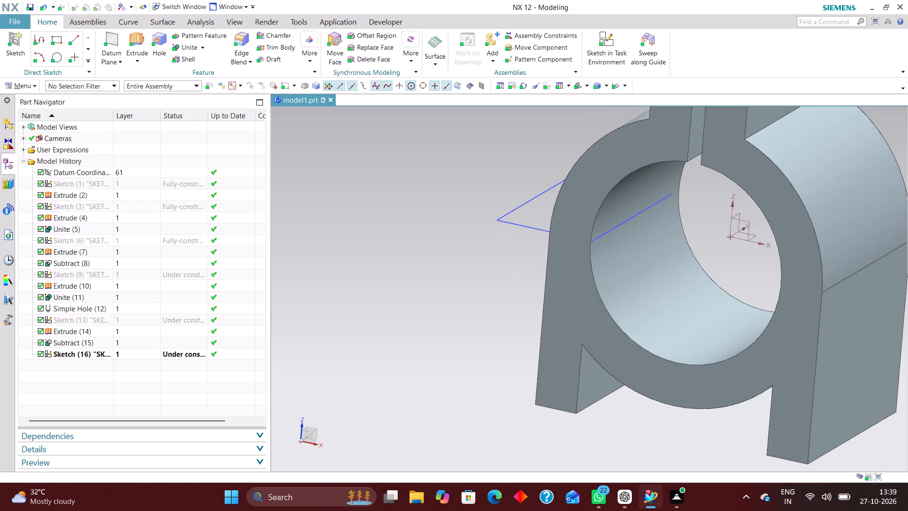
pyautogui.moveTo(477, 298); pyautogui.dragTo(492, 287, button='middle')
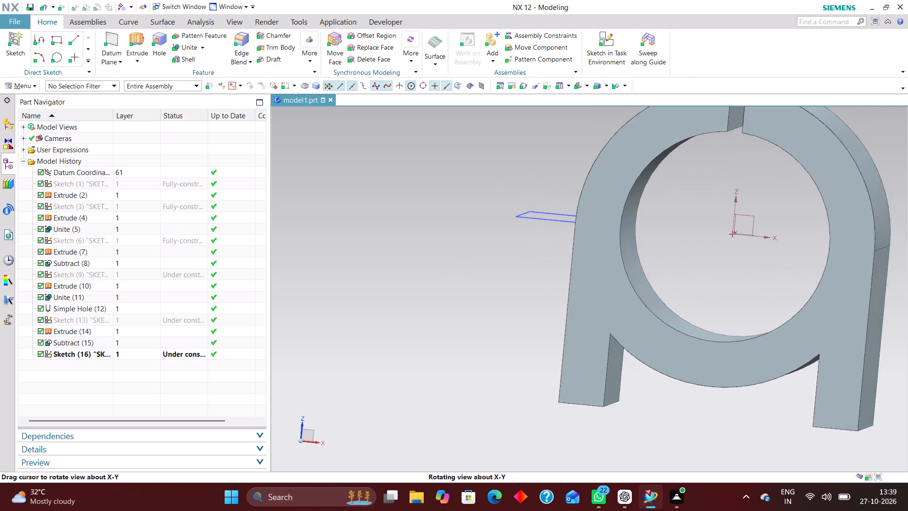
pyautogui.moveTo(492, 287); pyautogui.dragTo(496, 336, button='middle')
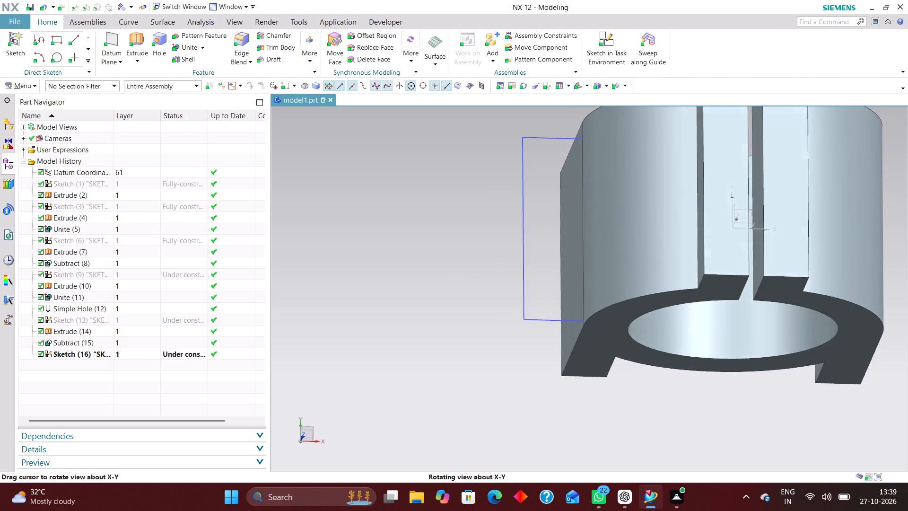
pyautogui.moveTo(496, 336); pyautogui.dragTo(494, 341, button='middle')
pyautogui.click(134, 35)
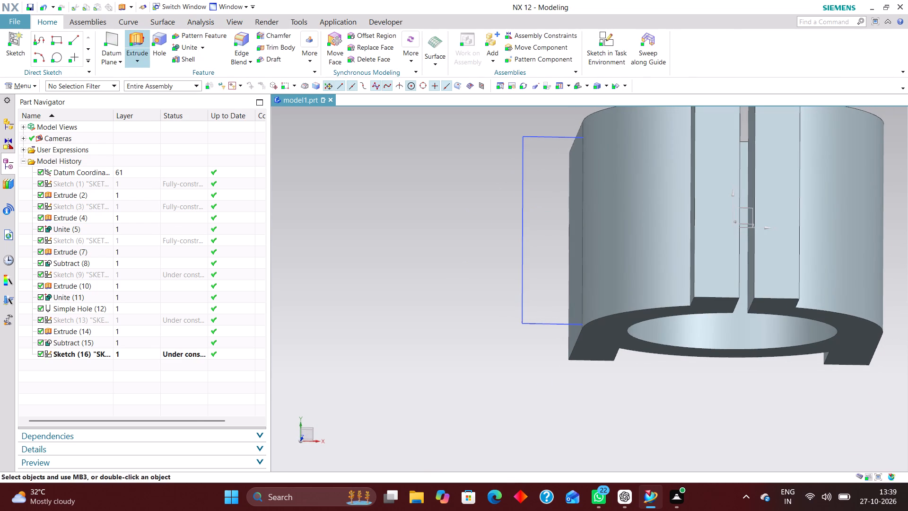
pyautogui.click(544, 323)
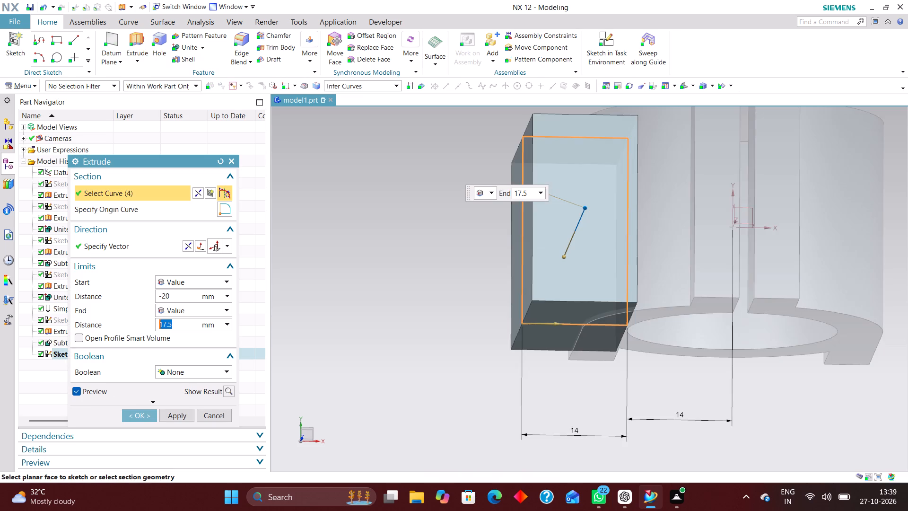
pyautogui.moveTo(667, 391); pyautogui.dragTo(680, 342, button='middle')
pyautogui.moveTo(755, 306); pyautogui.dragTo(639, 291, button='right')
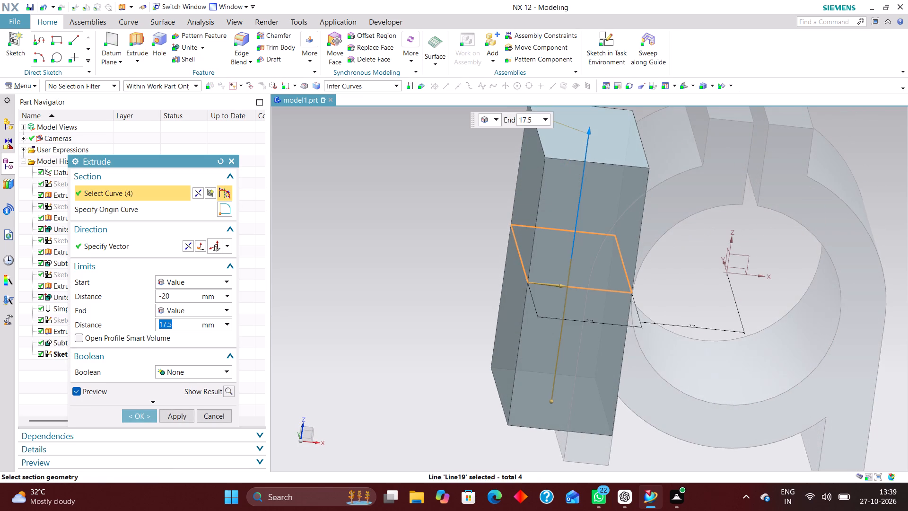
pyautogui.scroll(-3, 532, 261)
pyautogui.scroll(4, 543, 347)
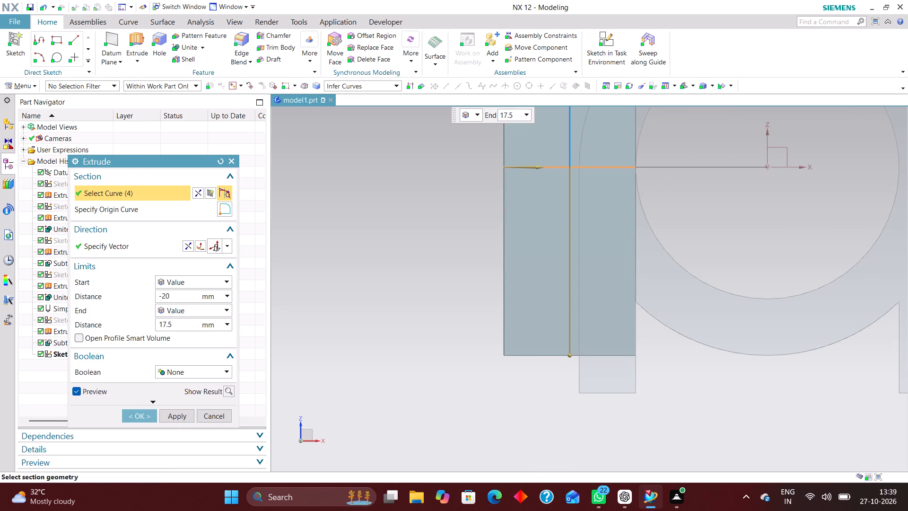
pyautogui.moveTo(568, 356); pyautogui.dragTo(569, 391)
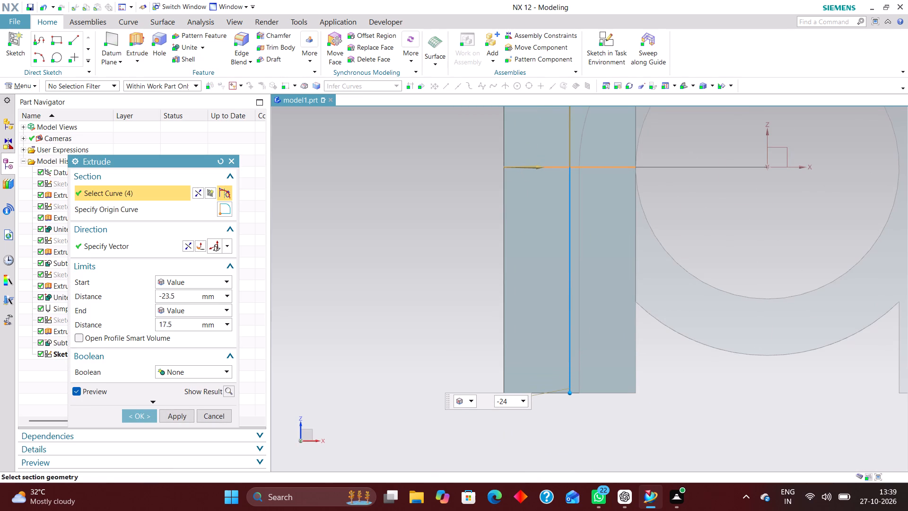
pyautogui.moveTo(569, 391); pyautogui.dragTo(569, 392)
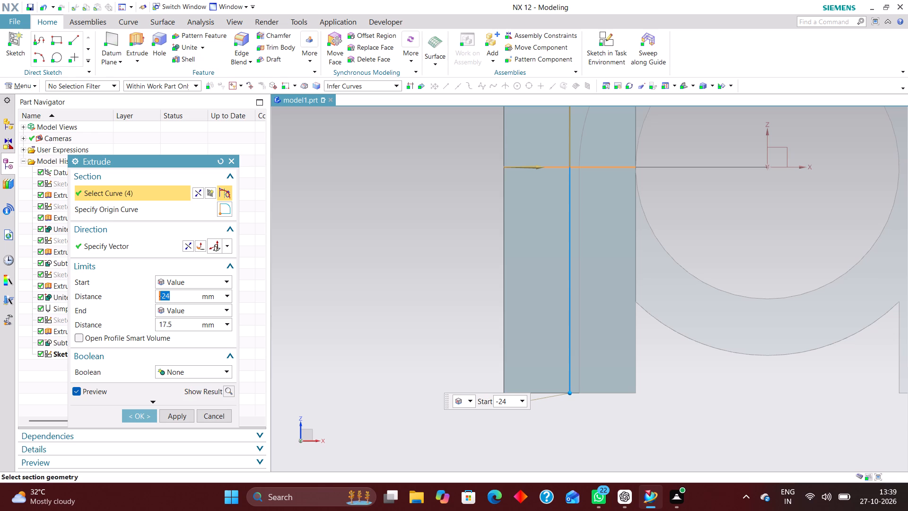
pyautogui.click(188, 249)
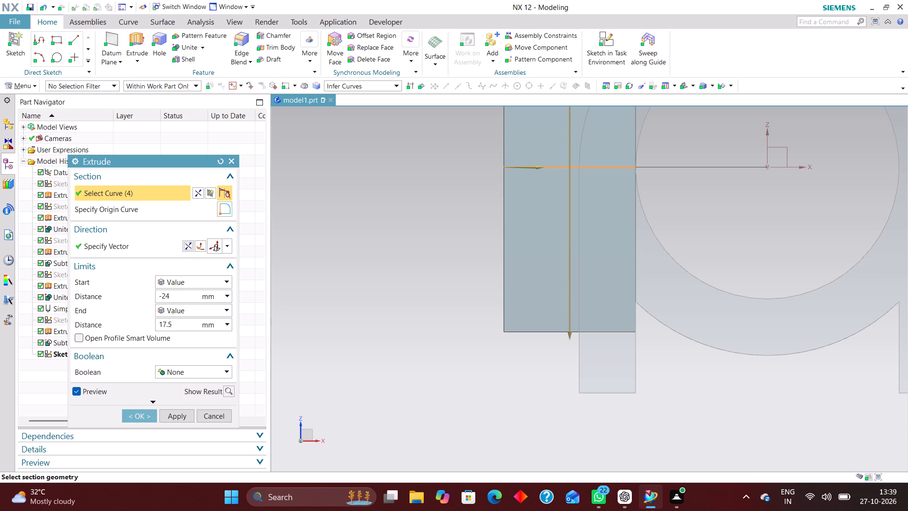
pyautogui.moveTo(567, 334); pyautogui.dragTo(569, 392)
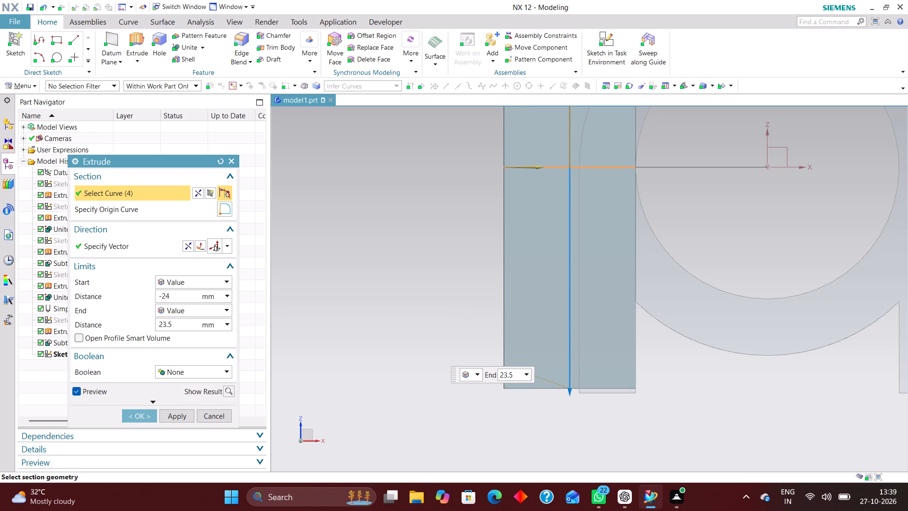
pyautogui.moveTo(569, 392); pyautogui.dragTo(572, 394)
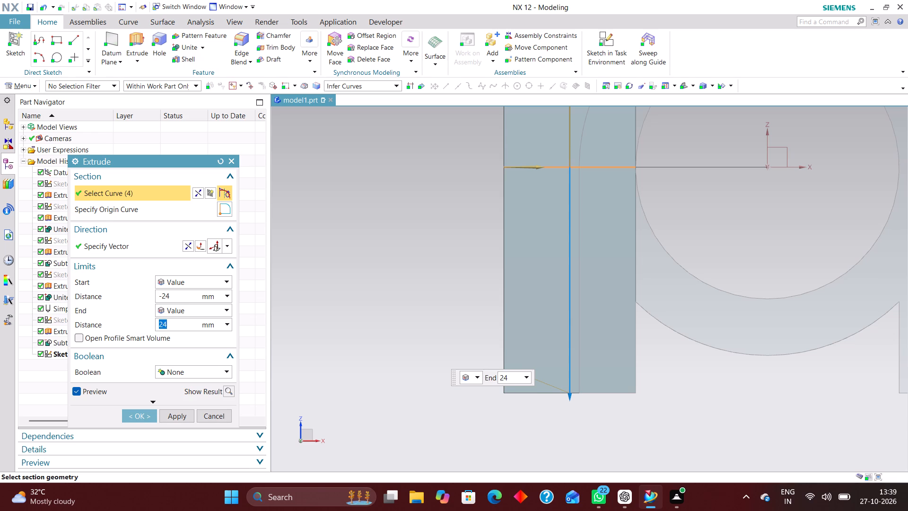
# Set the extrusion's start distance to 18 mm and create the foot block with Boolean None.
pyautogui.scroll(-3, 450, 342)
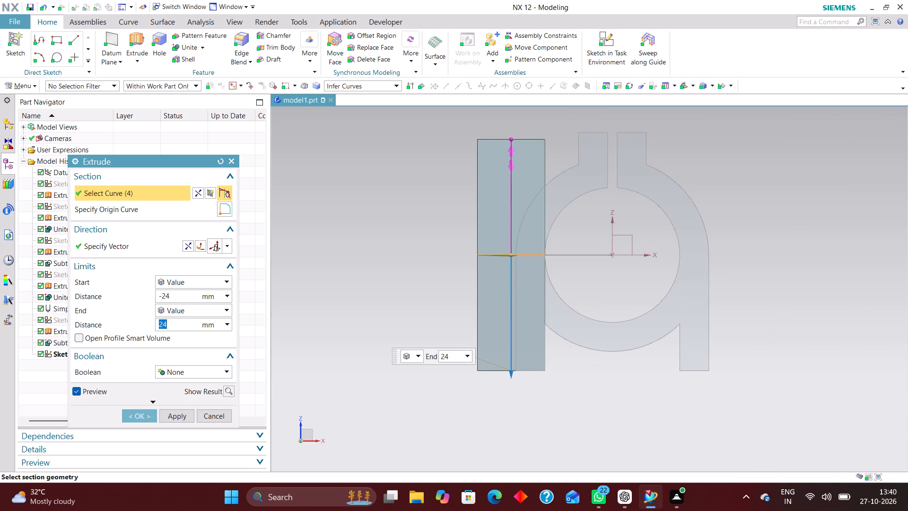
pyautogui.moveTo(513, 136); pyautogui.dragTo(510, 203)
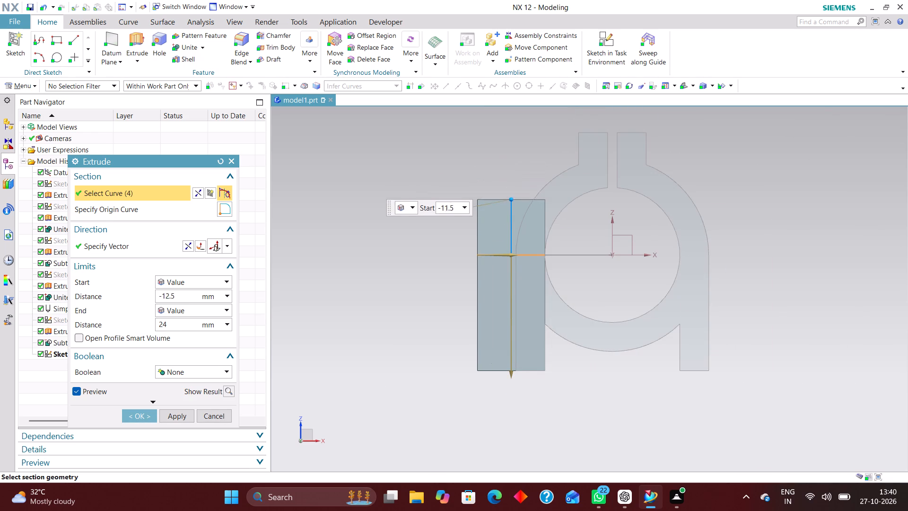
pyautogui.moveTo(510, 203); pyautogui.dragTo(524, 315)
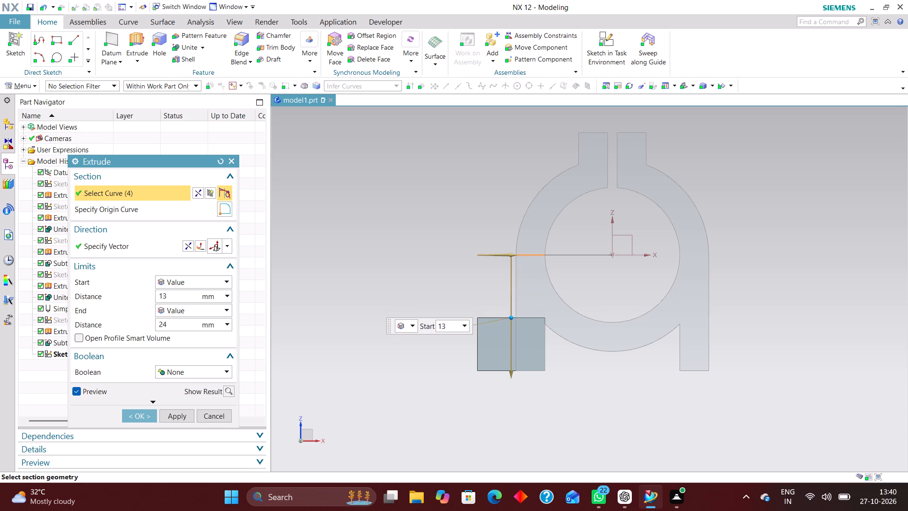
pyautogui.moveTo(524, 315); pyautogui.dragTo(526, 326)
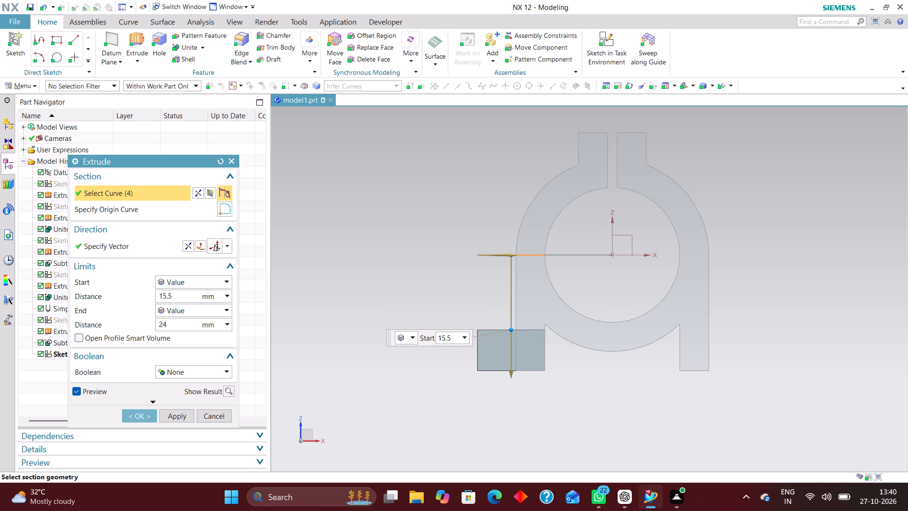
pyautogui.moveTo(526, 326); pyautogui.dragTo(530, 339)
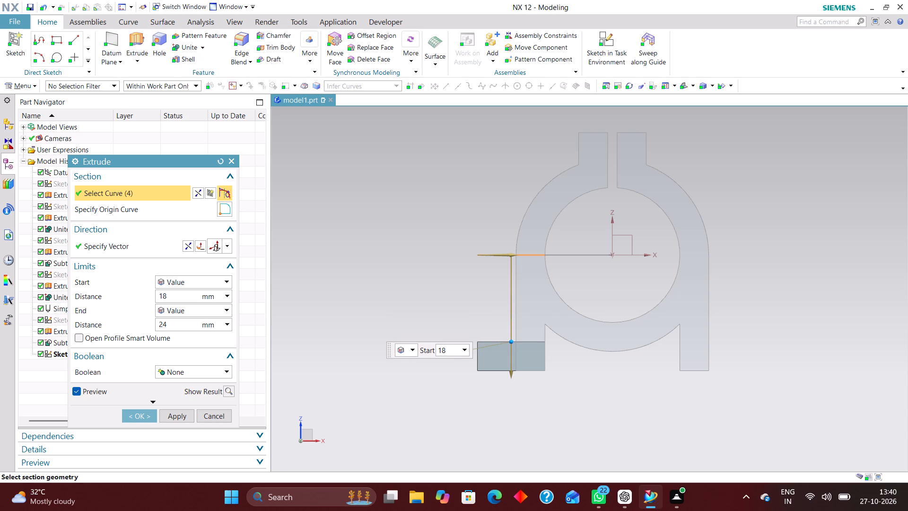
pyautogui.moveTo(530, 339); pyautogui.dragTo(531, 338)
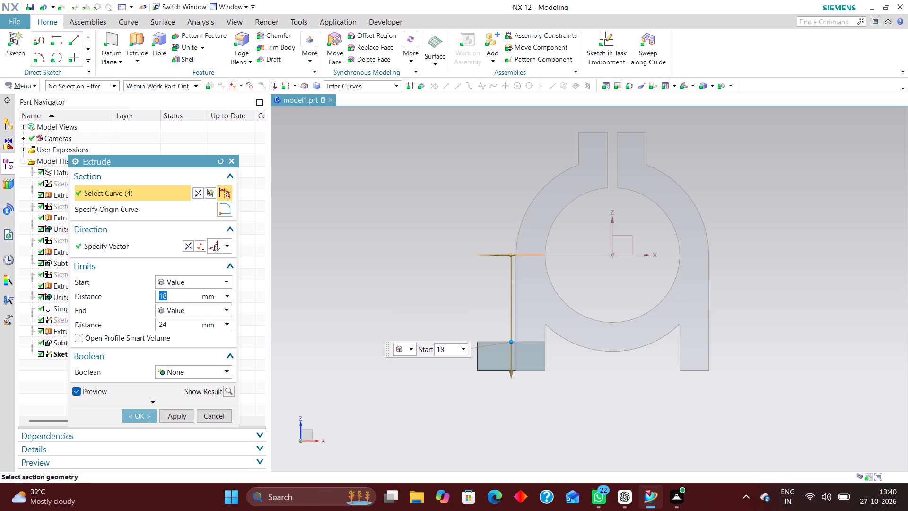
pyautogui.click(135, 415)
# Hide the rectangle sketch used for the foot block.
pyautogui.moveTo(419, 288); pyautogui.dragTo(419, 295, button='middle')
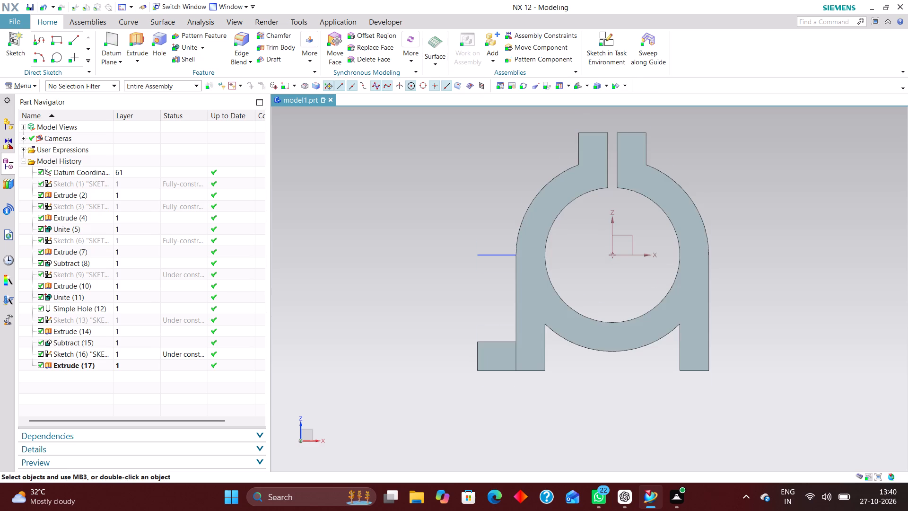
pyautogui.moveTo(419, 295); pyautogui.dragTo(423, 299, button='middle')
pyautogui.scroll(1, 426, 297)
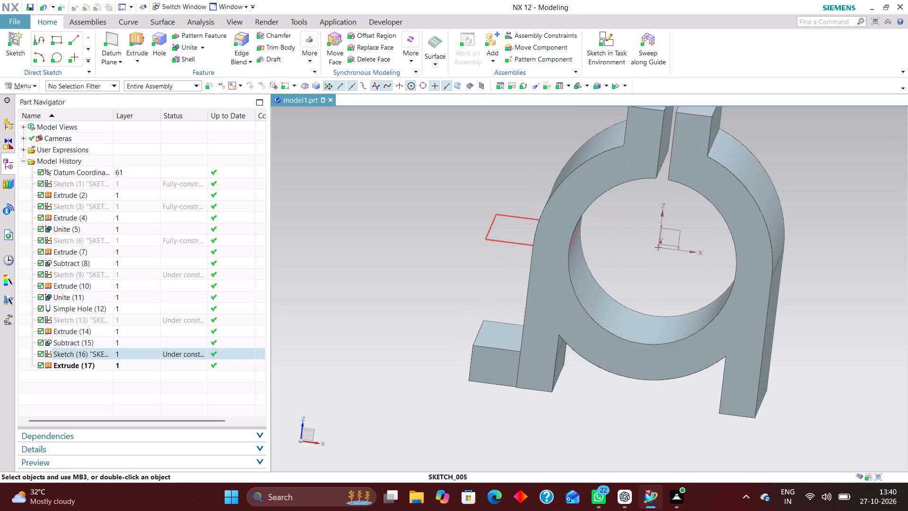
pyautogui.moveTo(505, 237); pyautogui.dragTo(508, 263, button='right')
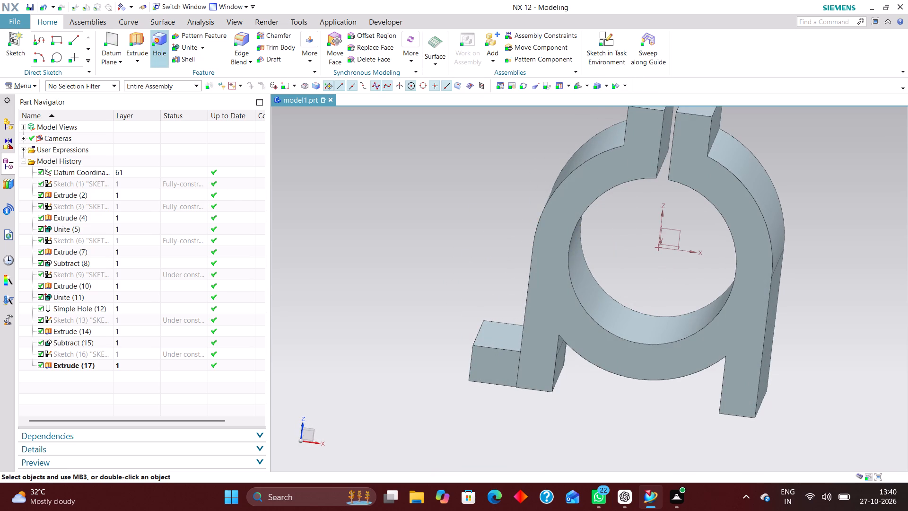
# Unite the foot block with the main bracket body.
pyautogui.click(187, 47)
pyautogui.click(570, 258)
pyautogui.click(508, 352)
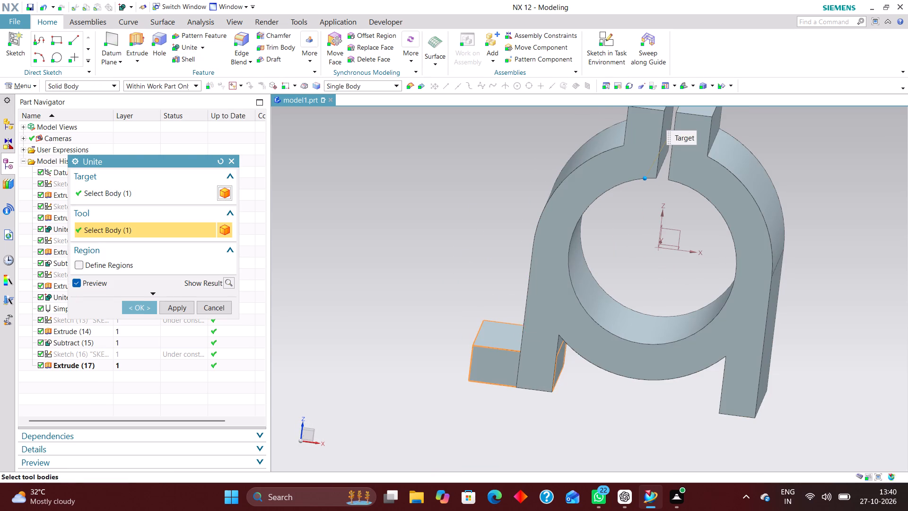
pyautogui.click(148, 308)
# Reopen the foot block's rectangle sketch with rollback and constrain the inner vertical edge's midpoint to the X axis.
pyautogui.scroll(5, 551, 383)
pyautogui.moveTo(694, 371); pyautogui.dragTo(613, 365, button='right')
pyautogui.scroll(6, 443, 383)
pyautogui.scroll(-7, 491, 325)
pyautogui.moveTo(483, 382); pyautogui.dragTo(531, 373, button='middle')
pyautogui.scroll(-3, 437, 345)
pyautogui.moveTo(419, 349); pyautogui.dragTo(454, 352, button='middle')
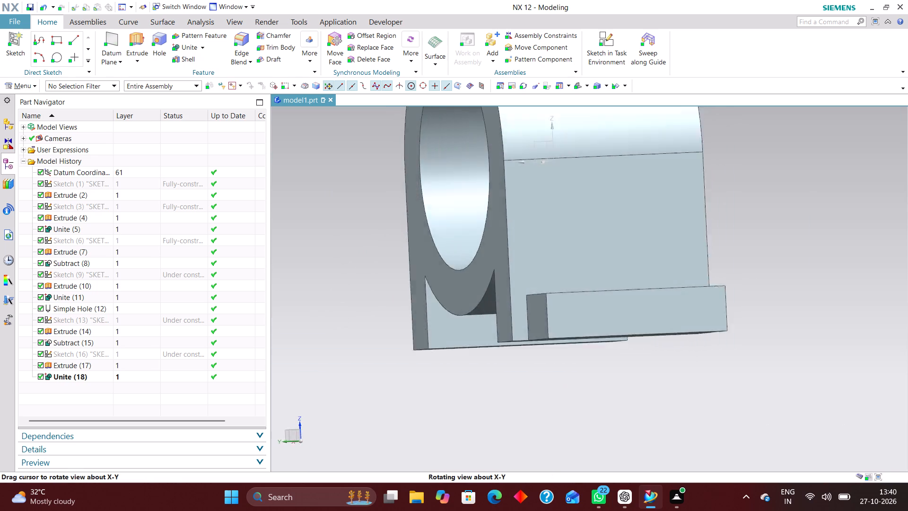
pyautogui.moveTo(454, 352); pyautogui.dragTo(392, 349, button='middle')
pyautogui.scroll(-2, 569, 345)
pyautogui.moveTo(593, 359); pyautogui.dragTo(590, 374, button='middle')
pyautogui.click(133, 355)
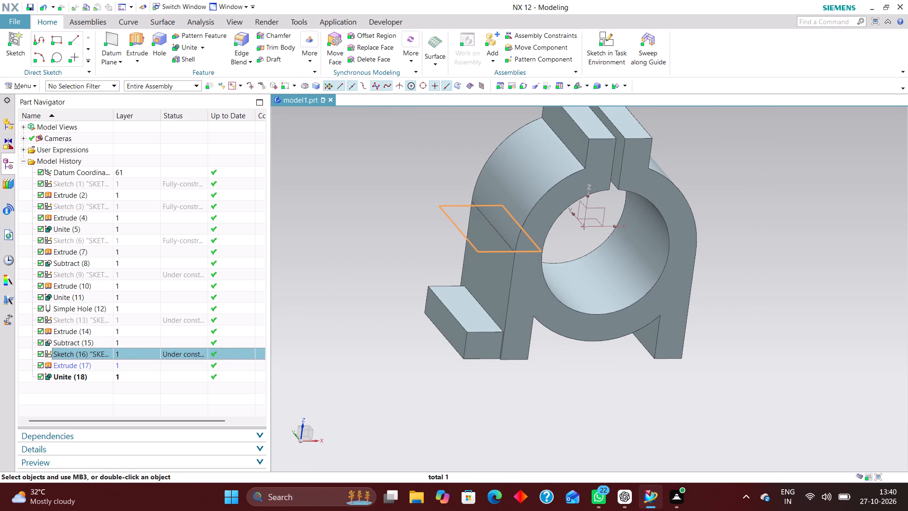
pyautogui.rightClick(132, 353)
pyautogui.click(181, 103)
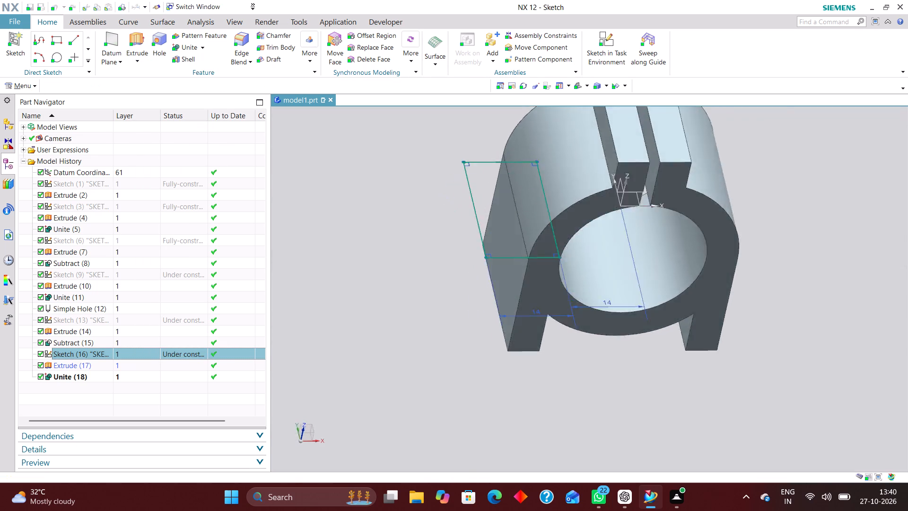
pyautogui.scroll(-2, 416, 274)
pyautogui.click(646, 40)
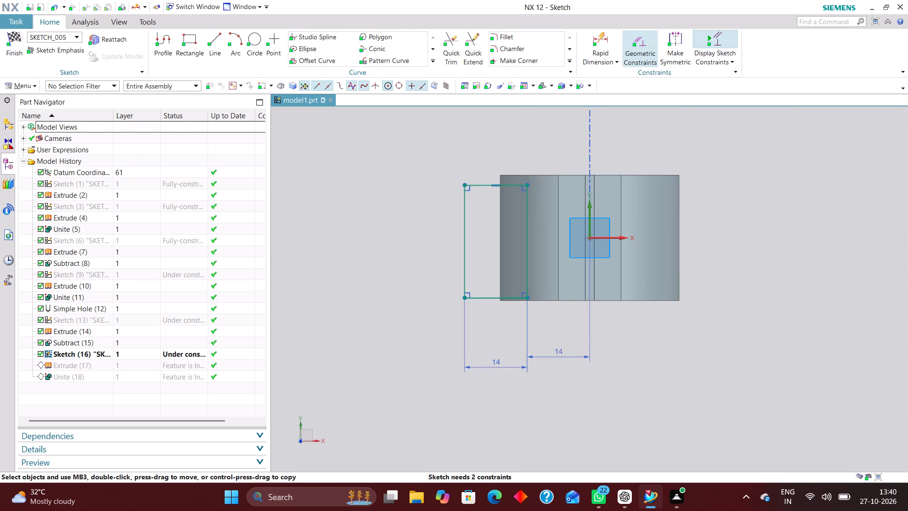
pyautogui.click(525, 239)
pyautogui.click(619, 238)
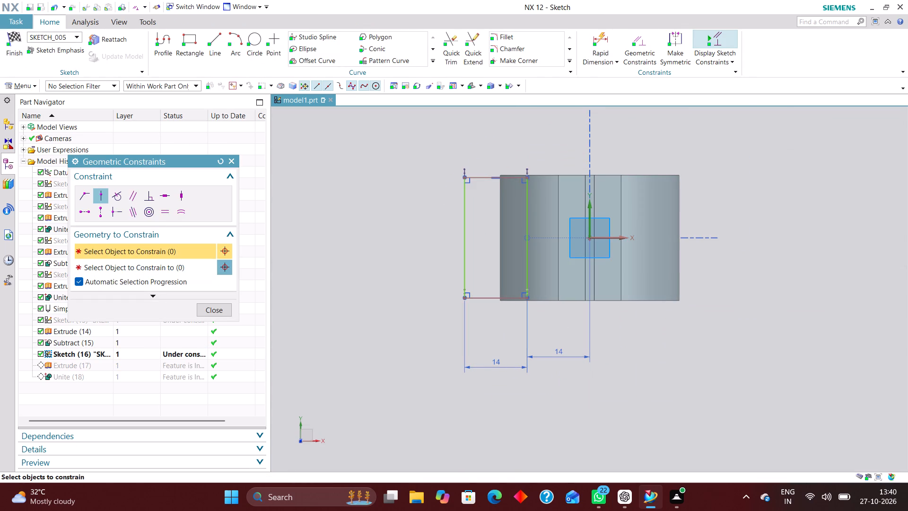
# Dimension the rectangle's outer vertical edge at 28 mm with Rapid Dimension and finish the sketch.
pyautogui.click(603, 39)
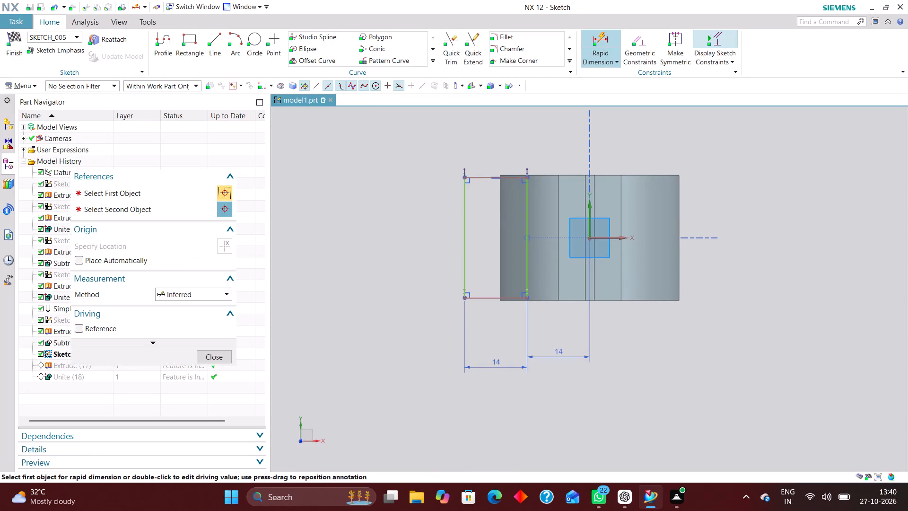
pyautogui.click(464, 270)
pyautogui.click(421, 243)
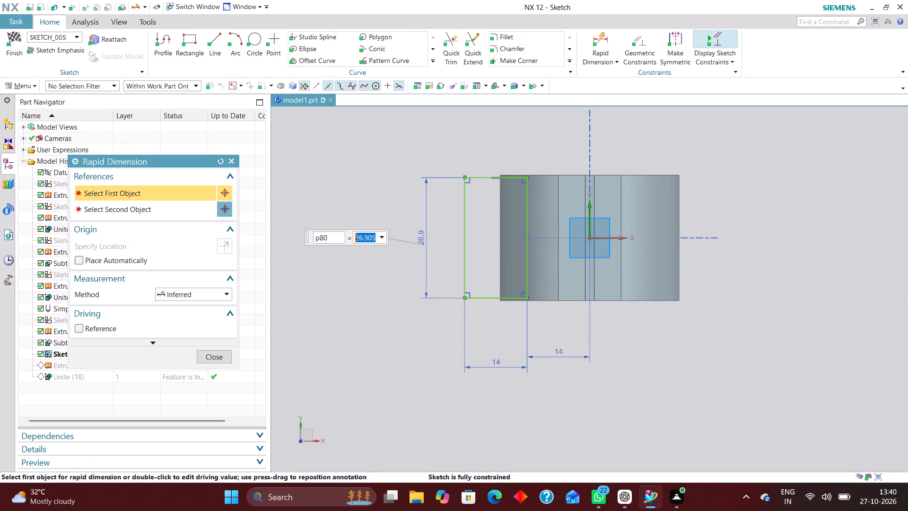
pyautogui.write('28')
pyautogui.press('Return')
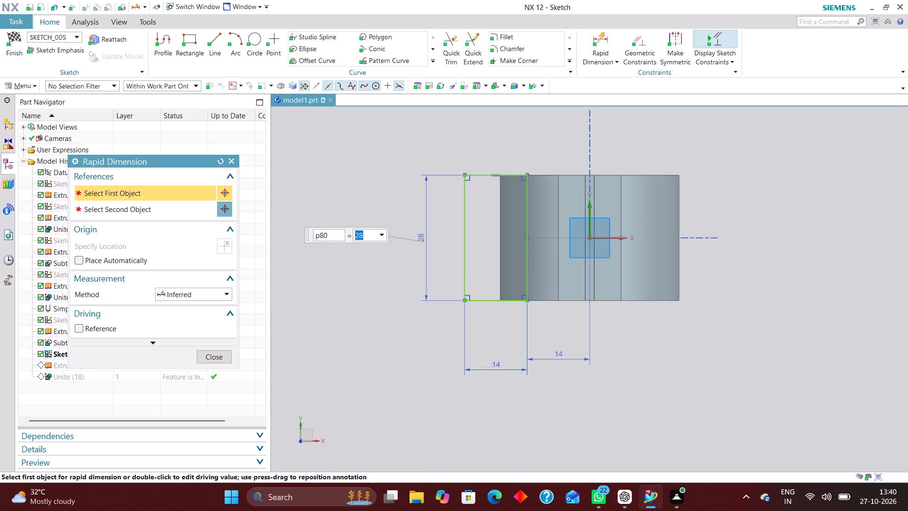
pyautogui.click(224, 360)
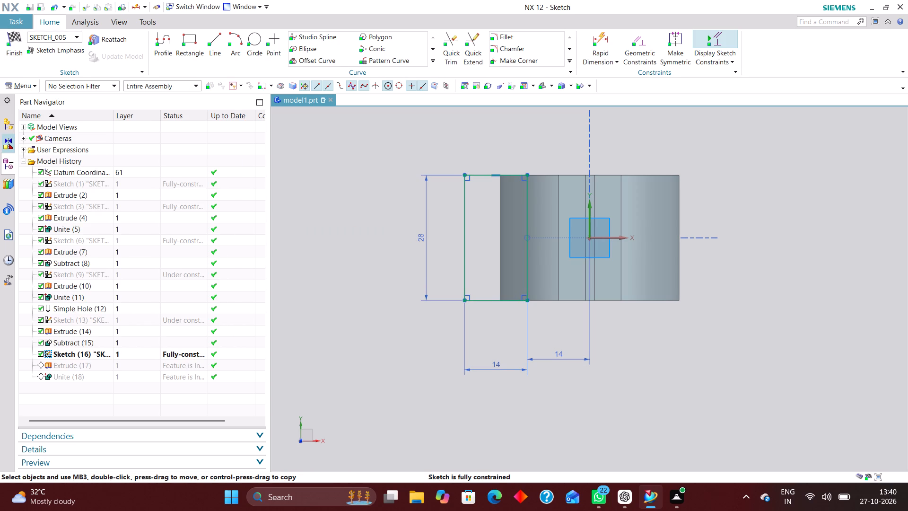
pyautogui.click(11, 36)
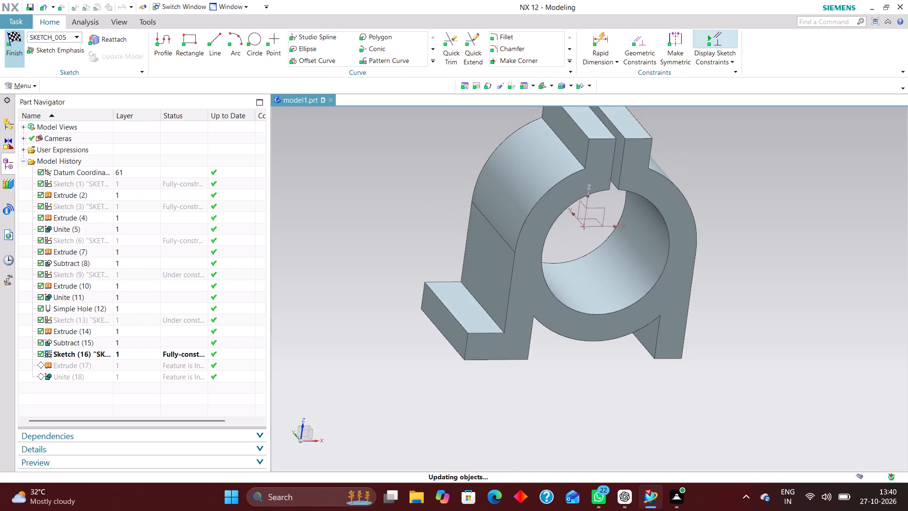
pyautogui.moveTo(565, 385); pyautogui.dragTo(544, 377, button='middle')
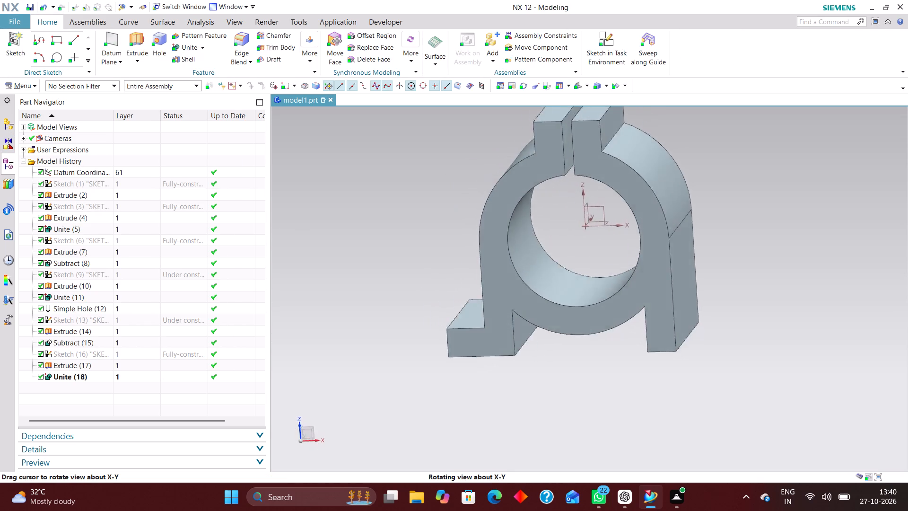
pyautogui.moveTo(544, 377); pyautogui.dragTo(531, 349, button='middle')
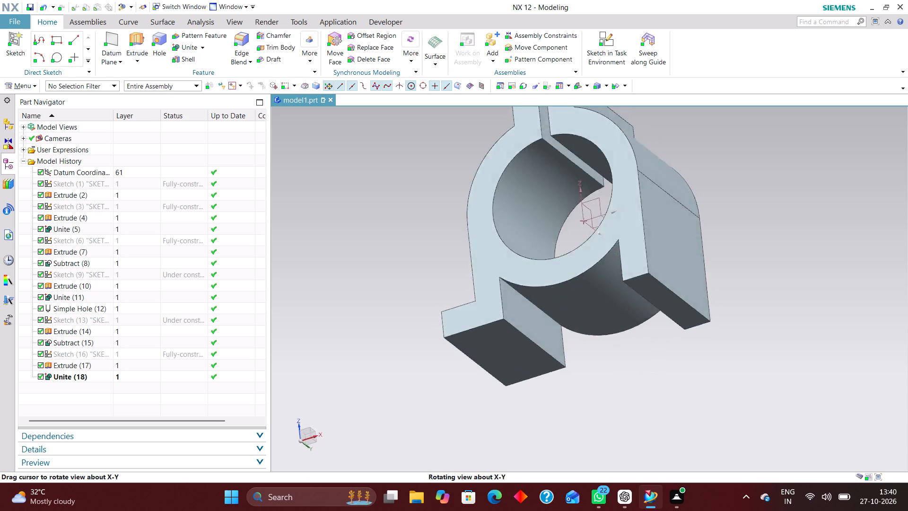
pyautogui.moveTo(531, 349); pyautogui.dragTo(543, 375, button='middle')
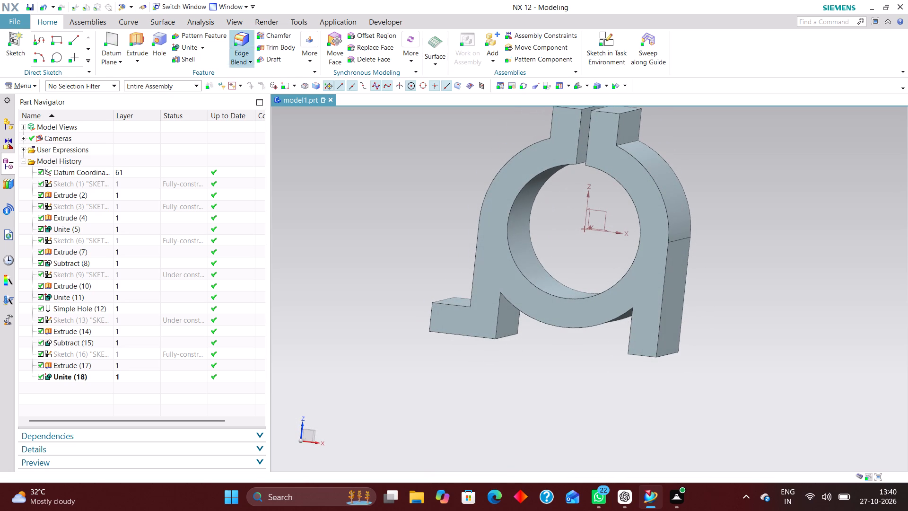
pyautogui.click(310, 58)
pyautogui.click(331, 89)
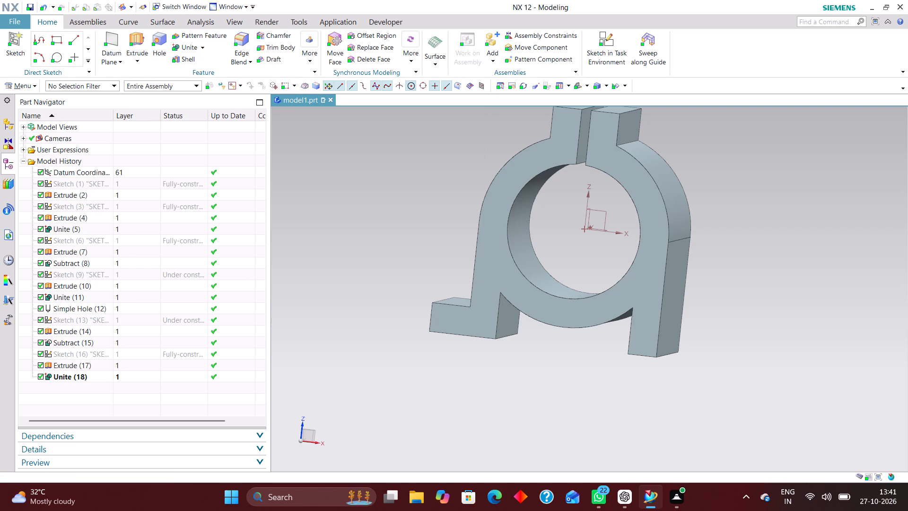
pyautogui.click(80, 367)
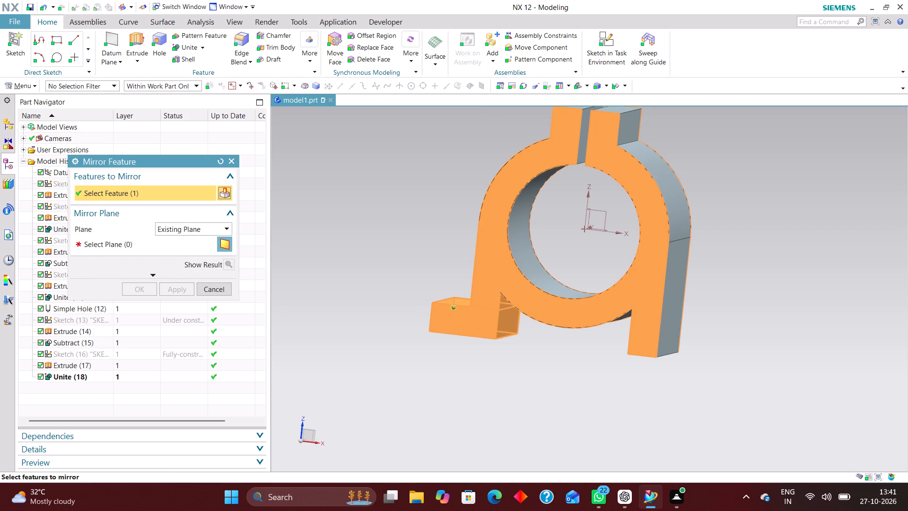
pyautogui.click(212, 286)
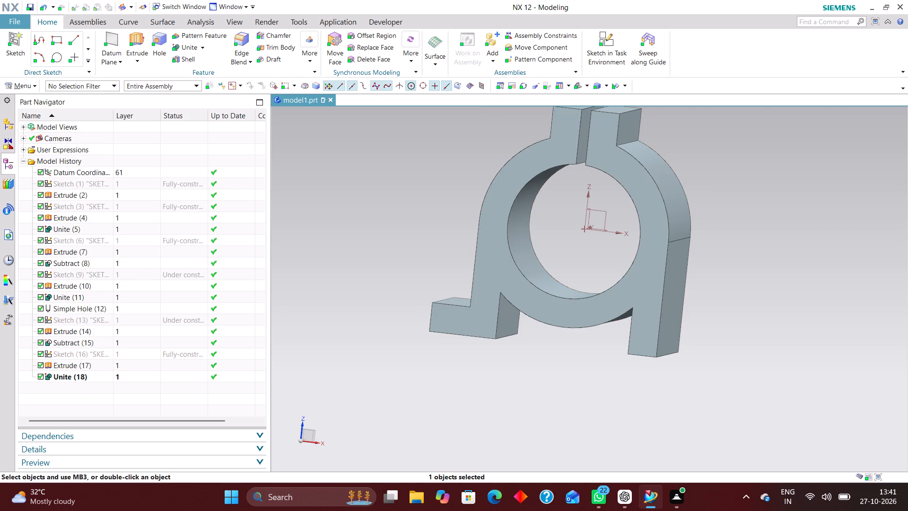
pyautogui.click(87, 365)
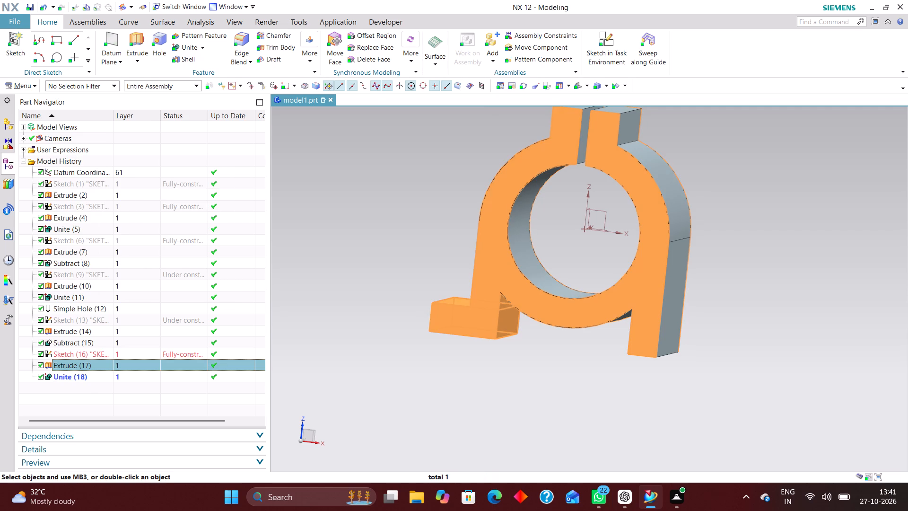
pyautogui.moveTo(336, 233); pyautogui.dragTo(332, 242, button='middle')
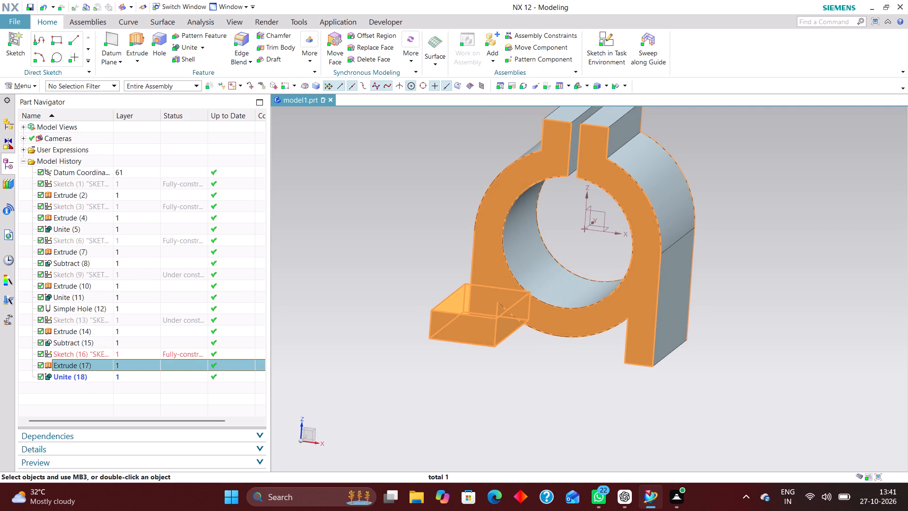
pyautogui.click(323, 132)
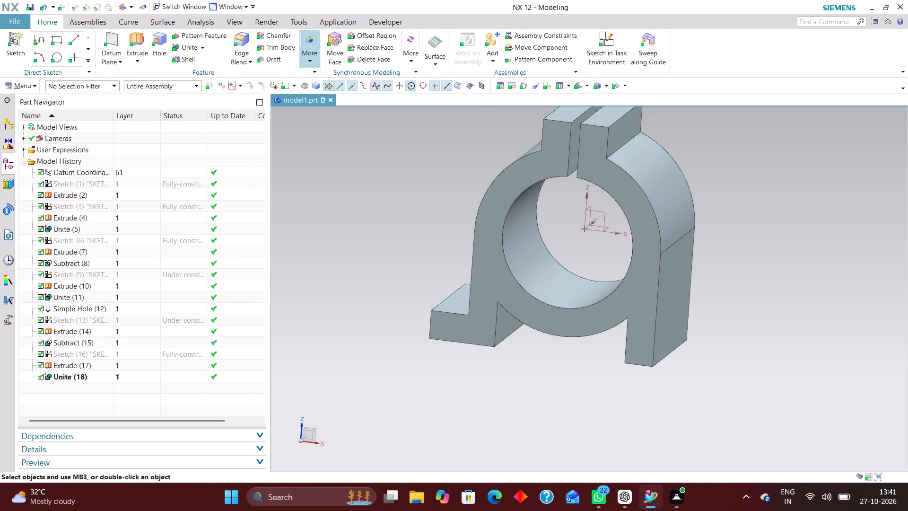
# Mirror the foot block extrusion, Extrude (17), about the YZ plane of the datum coordinate system with Mirror Feature.
pyautogui.click(305, 55)
pyautogui.click(321, 86)
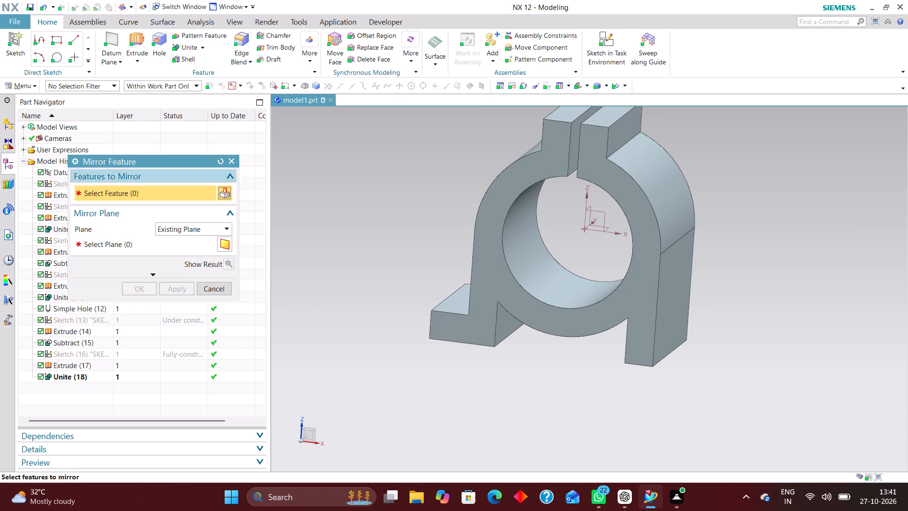
pyautogui.click(72, 365)
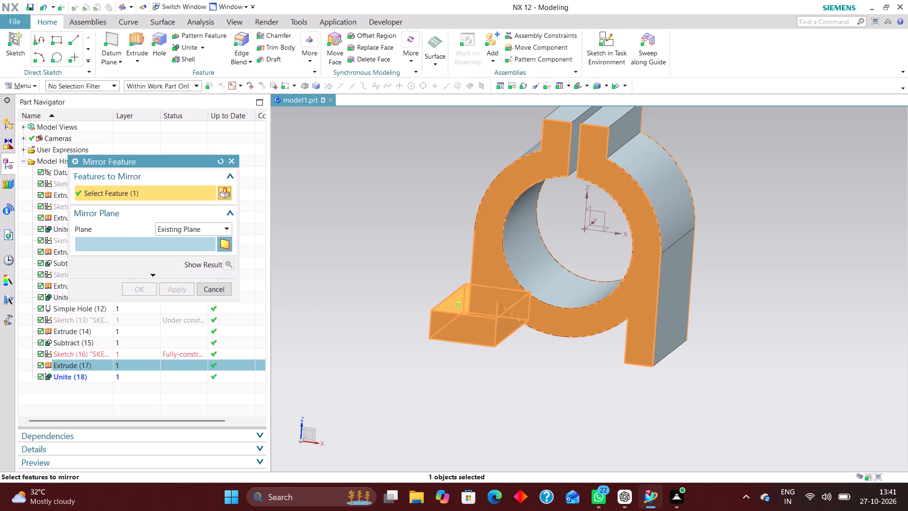
pyautogui.click(141, 249)
pyautogui.click(590, 208)
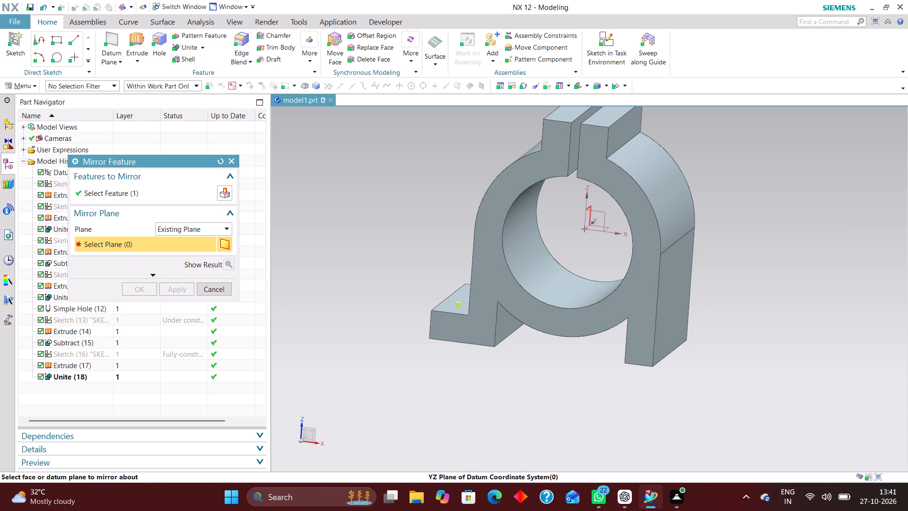
pyautogui.click(139, 291)
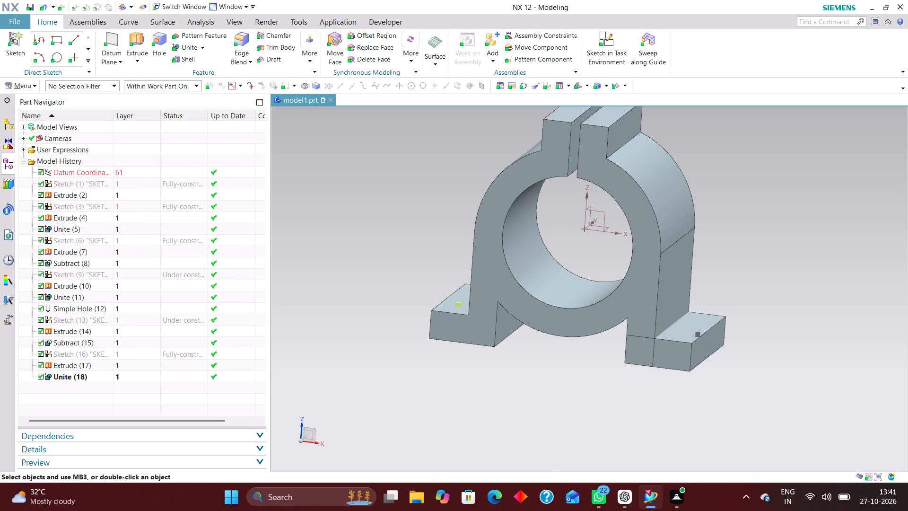
# Reorder the Mirror Feature in the model history so it comes before the foot block's Unite.
pyautogui.moveTo(418, 333); pyautogui.dragTo(418, 341, button='middle')
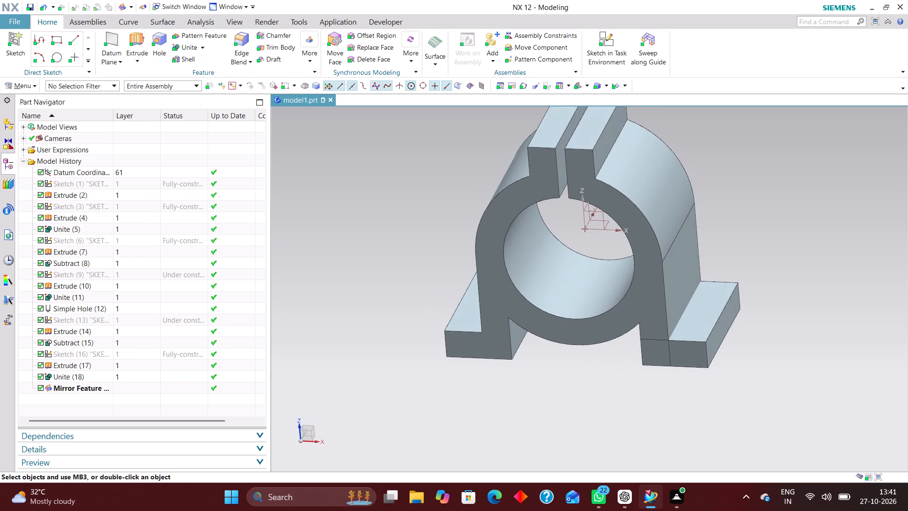
pyautogui.moveTo(88, 388); pyautogui.dragTo(92, 377)
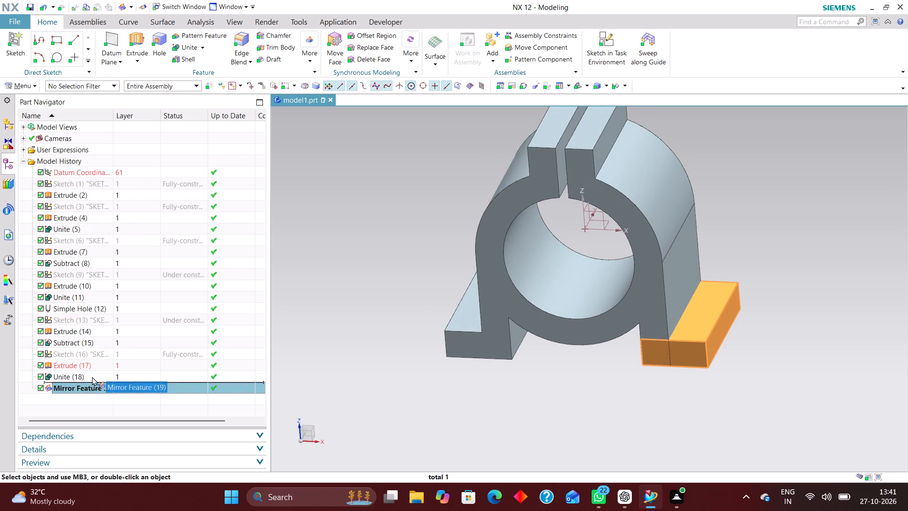
pyautogui.moveTo(92, 377); pyautogui.dragTo(92, 376)
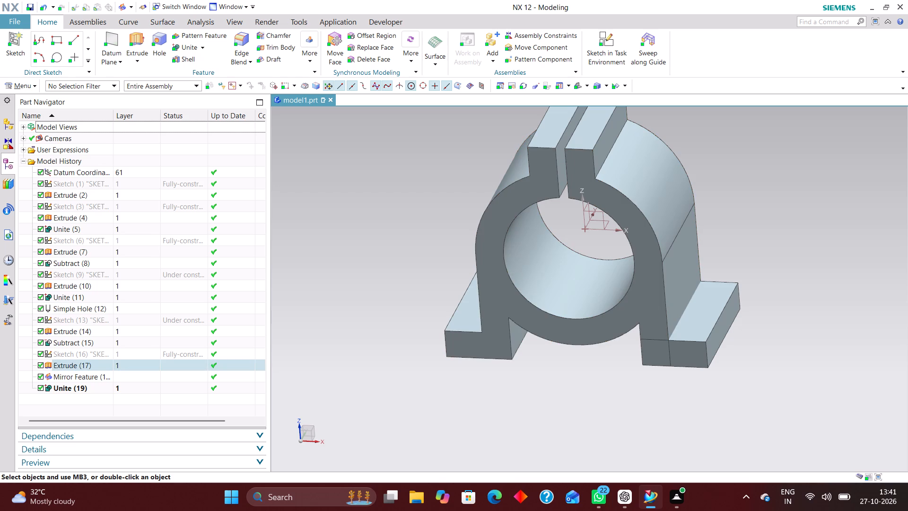
# Edit the foot block's Unite feature, adding the mirrored foot block as a second tool body.
pyautogui.click(91, 388)
pyautogui.rightClick(95, 387)
pyautogui.click(157, 162)
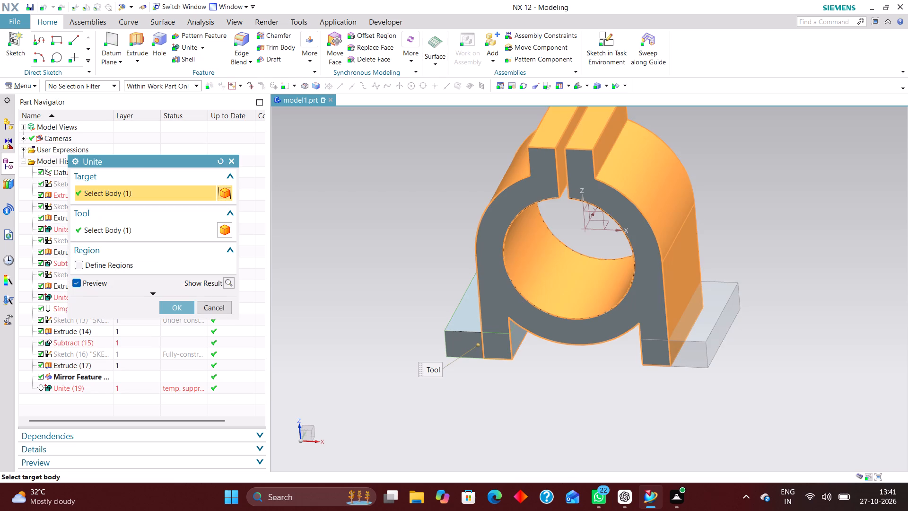
pyautogui.click(140, 235)
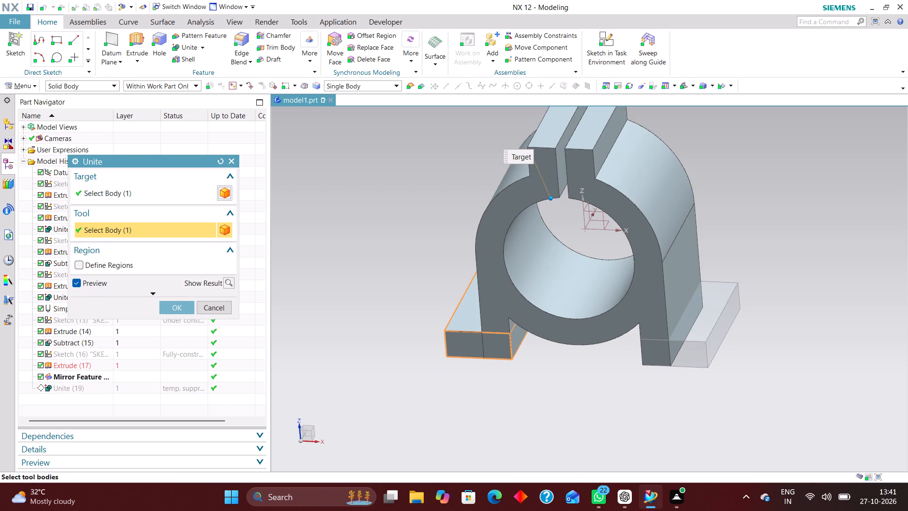
pyautogui.click(709, 344)
pyautogui.click(181, 303)
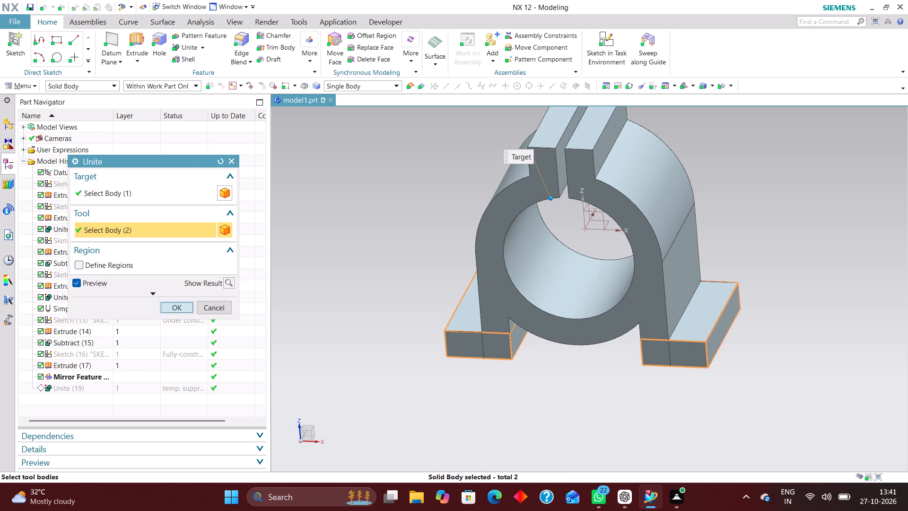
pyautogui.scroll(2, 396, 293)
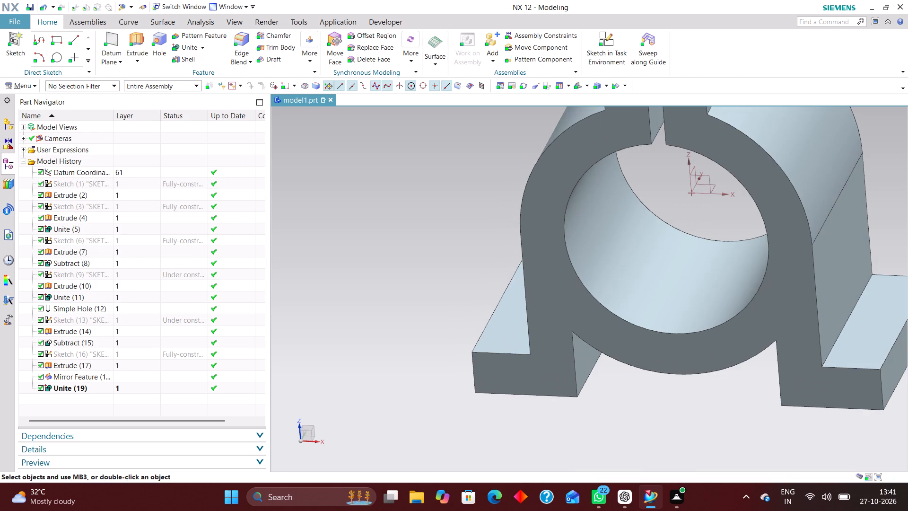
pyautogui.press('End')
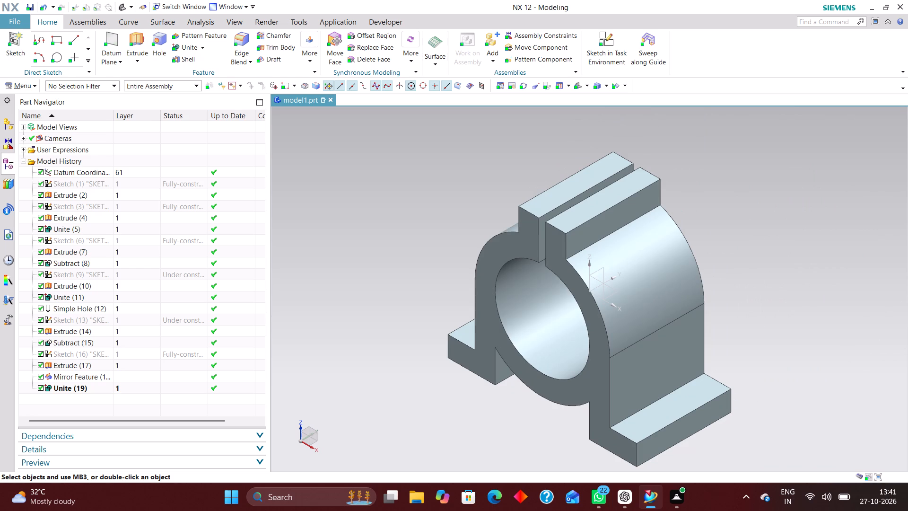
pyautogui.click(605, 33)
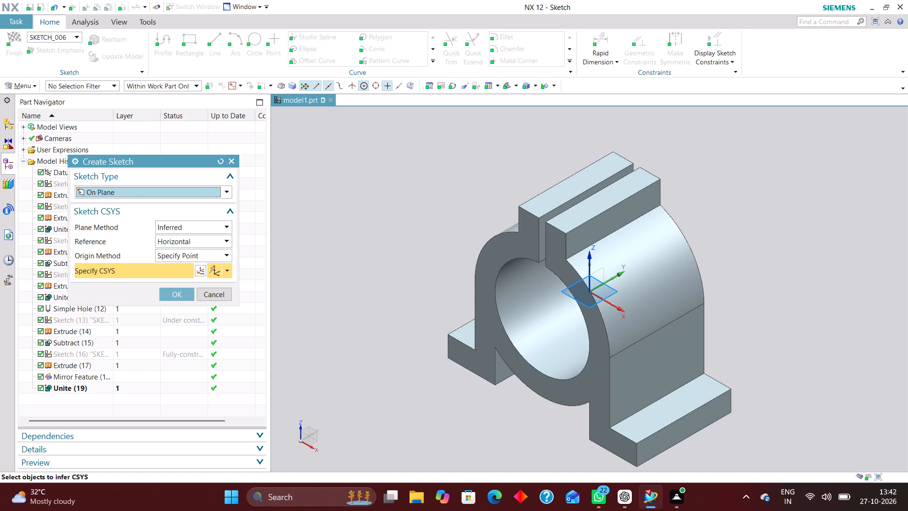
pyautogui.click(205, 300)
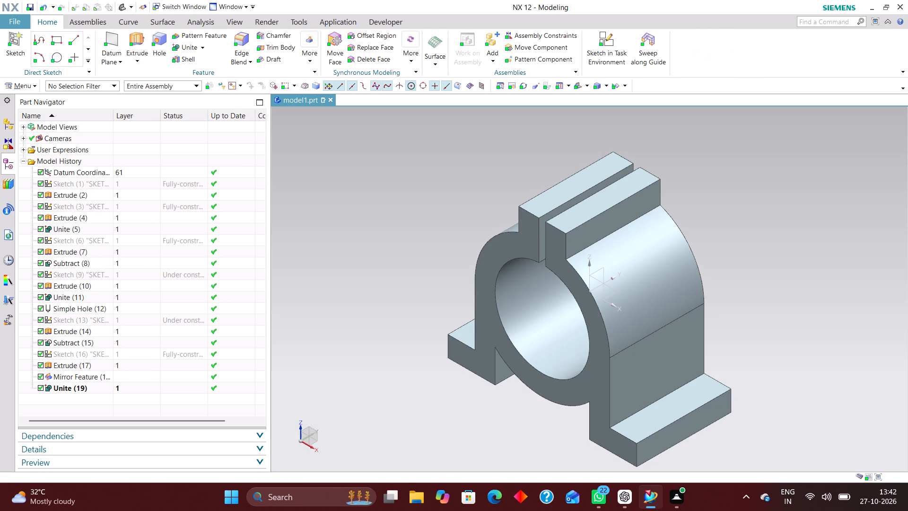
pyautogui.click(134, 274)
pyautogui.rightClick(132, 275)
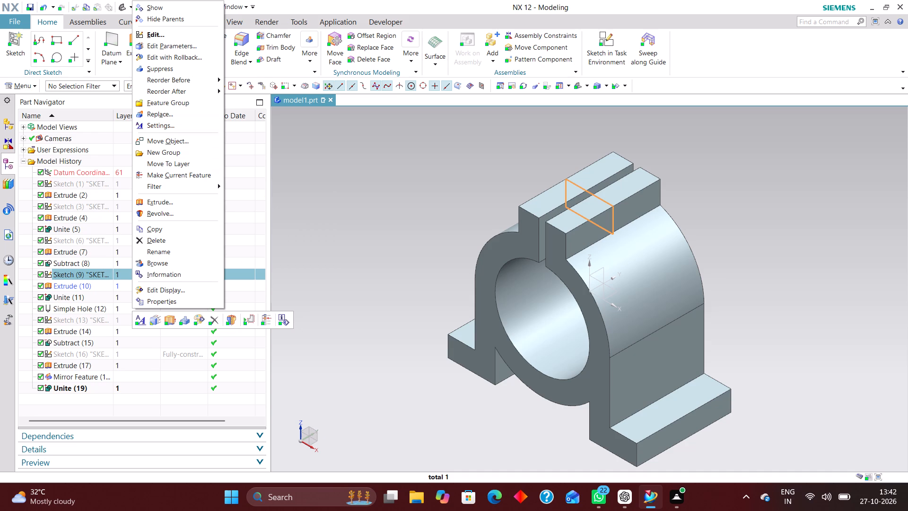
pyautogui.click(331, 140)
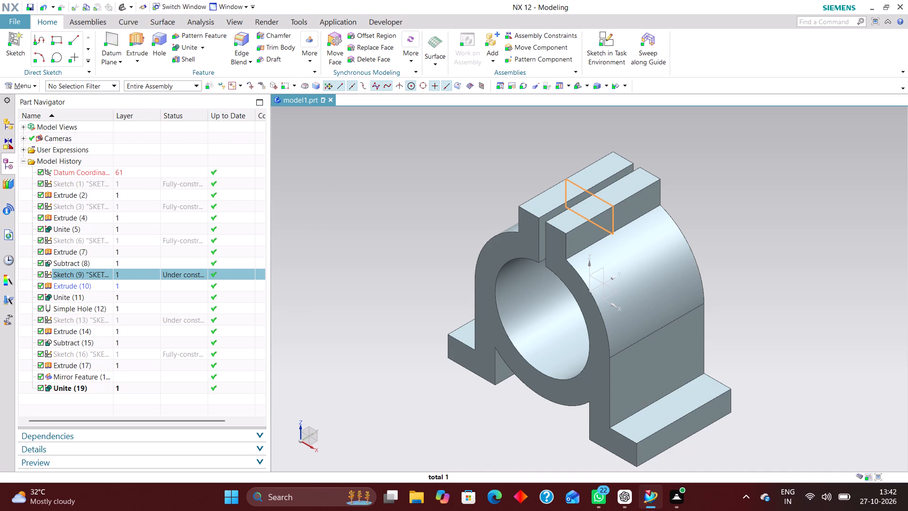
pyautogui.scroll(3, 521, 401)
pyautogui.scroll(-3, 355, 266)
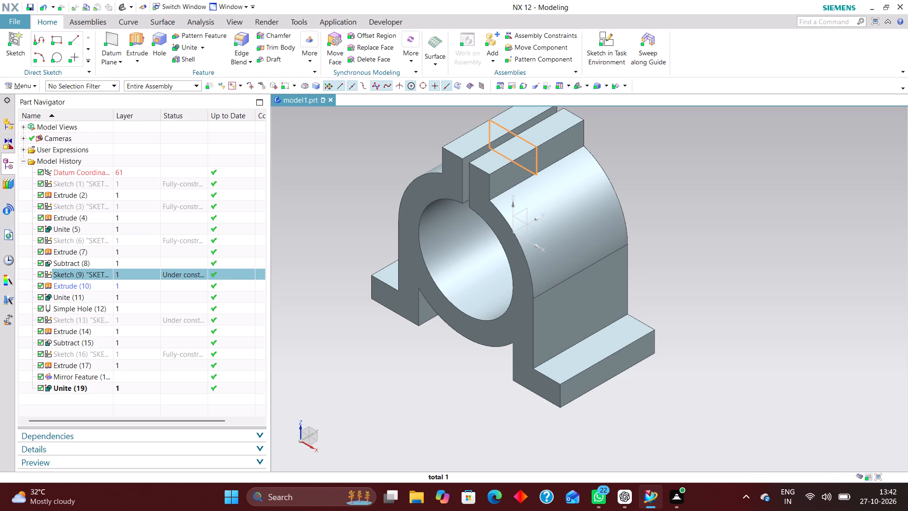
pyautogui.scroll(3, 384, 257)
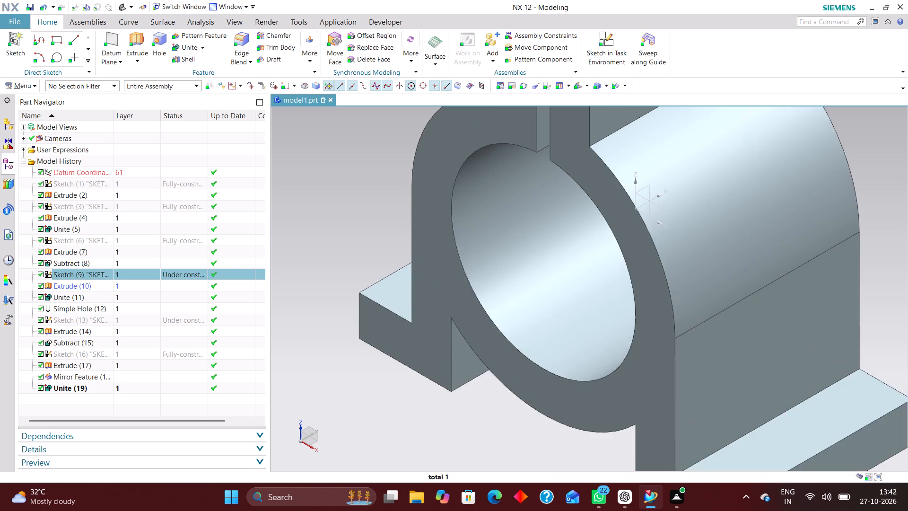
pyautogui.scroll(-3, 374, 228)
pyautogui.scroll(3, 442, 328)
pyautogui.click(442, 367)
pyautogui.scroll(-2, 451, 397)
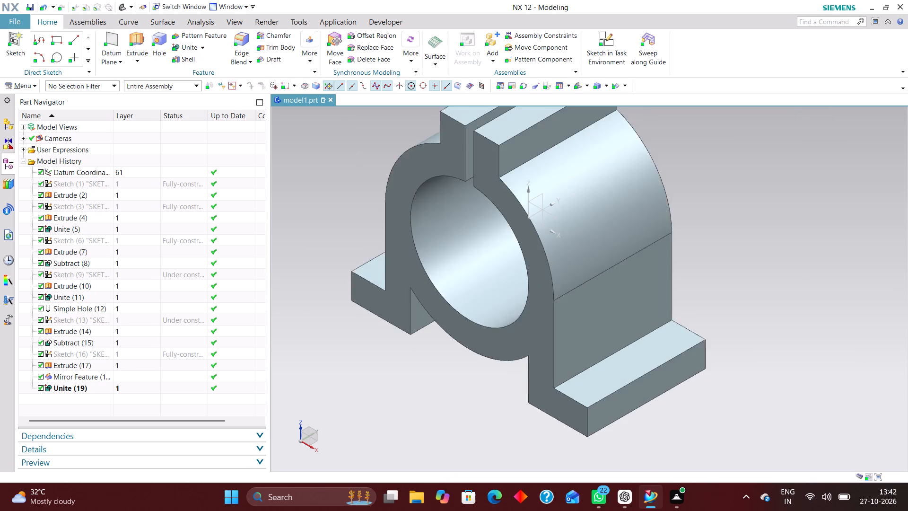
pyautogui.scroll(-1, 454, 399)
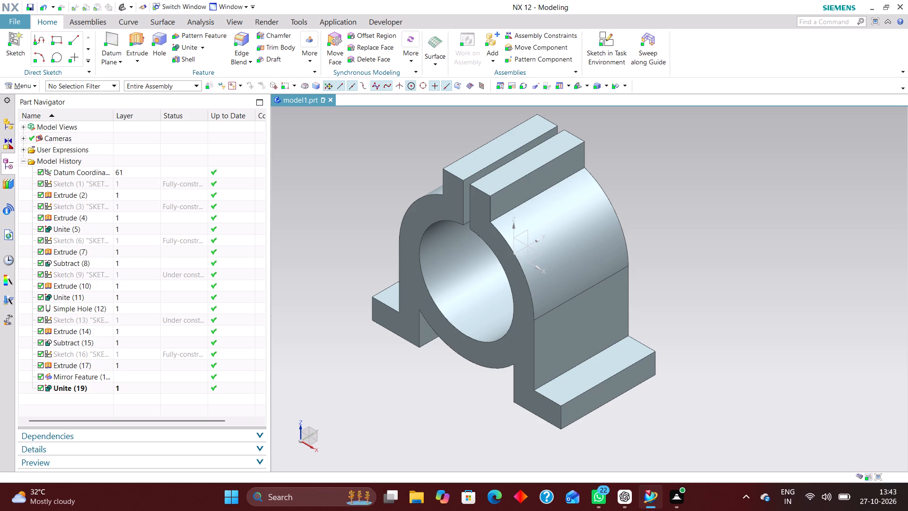
# Create a new sketch in the task environment on the XZ plane of the datum coordinate system.
pyautogui.click(609, 41)
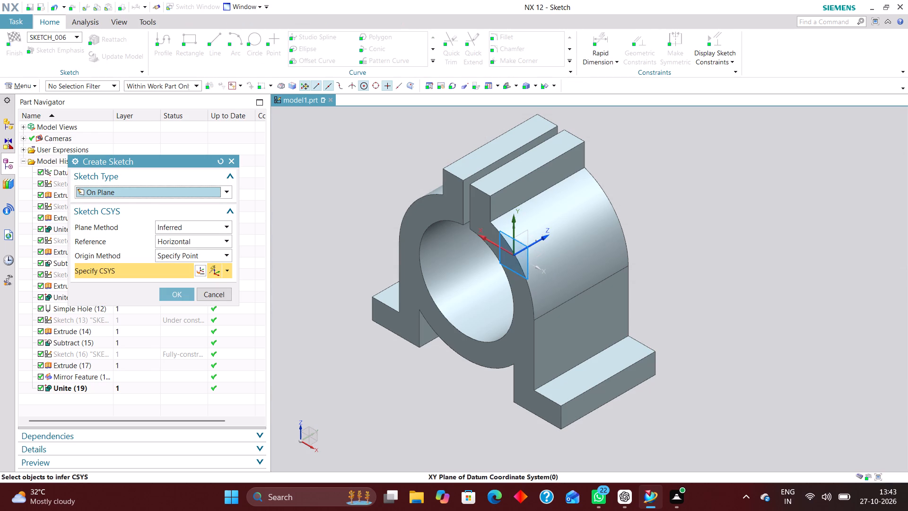
pyautogui.click(523, 243)
pyautogui.click(166, 293)
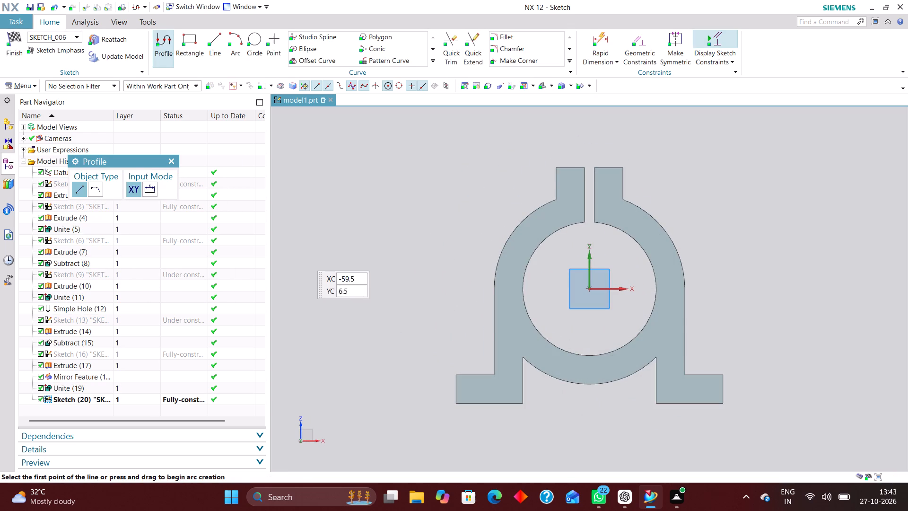
# Sketch a closed right triangle about 6.7 mm wide and 10.8 mm tall with lines, beside the bracket wall above the +X foot.
pyautogui.scroll(-2, 299, 256)
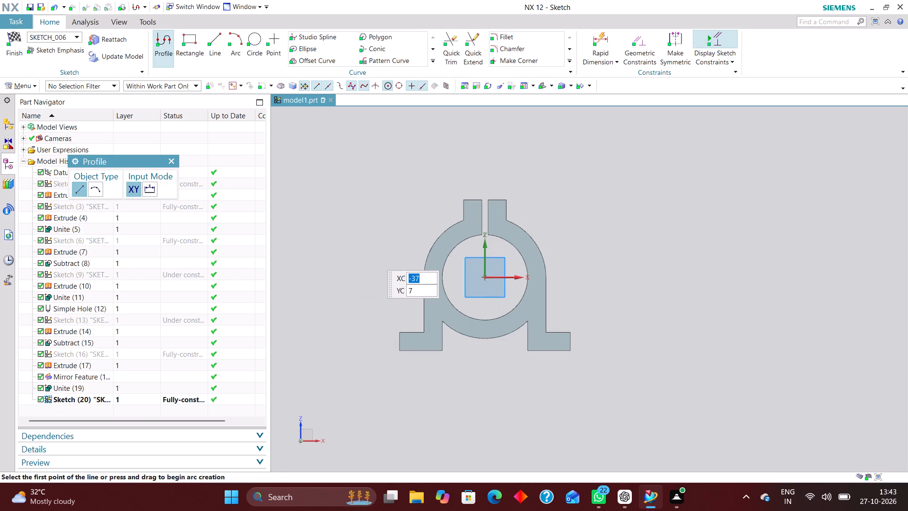
pyautogui.click(211, 40)
pyautogui.scroll(3, 558, 319)
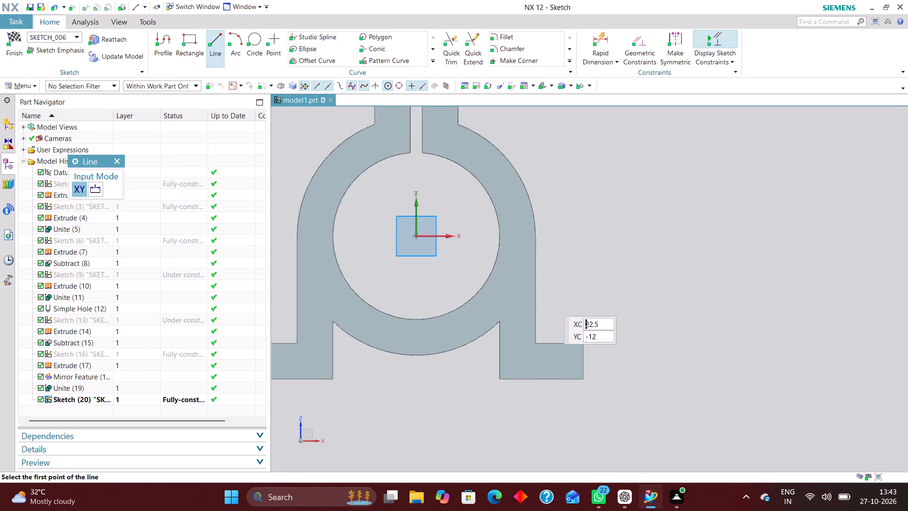
pyautogui.scroll(3, 548, 296)
pyautogui.click(538, 246)
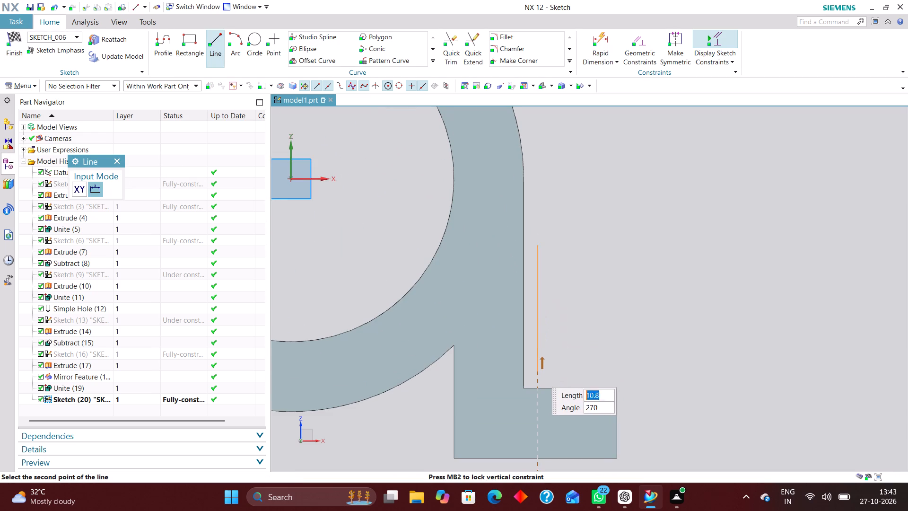
pyautogui.click(536, 370)
pyautogui.click(535, 373)
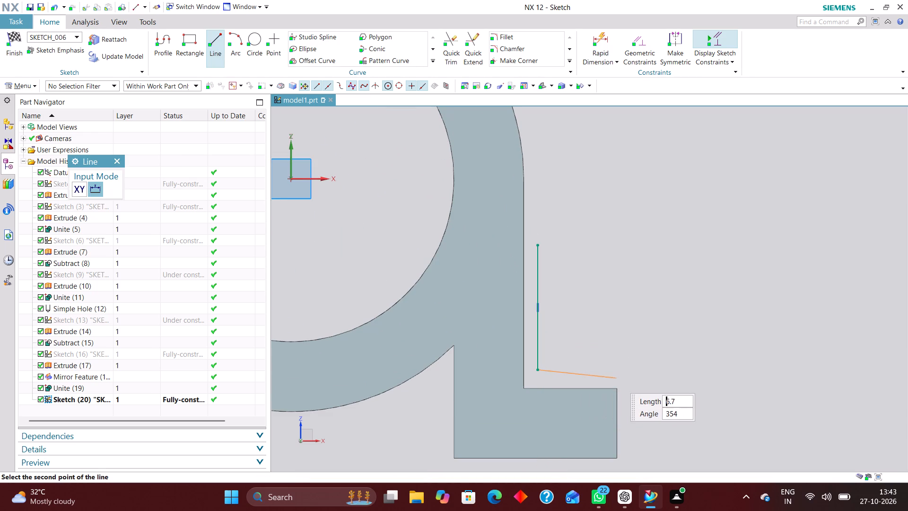
pyautogui.click(615, 370)
pyautogui.click(538, 246)
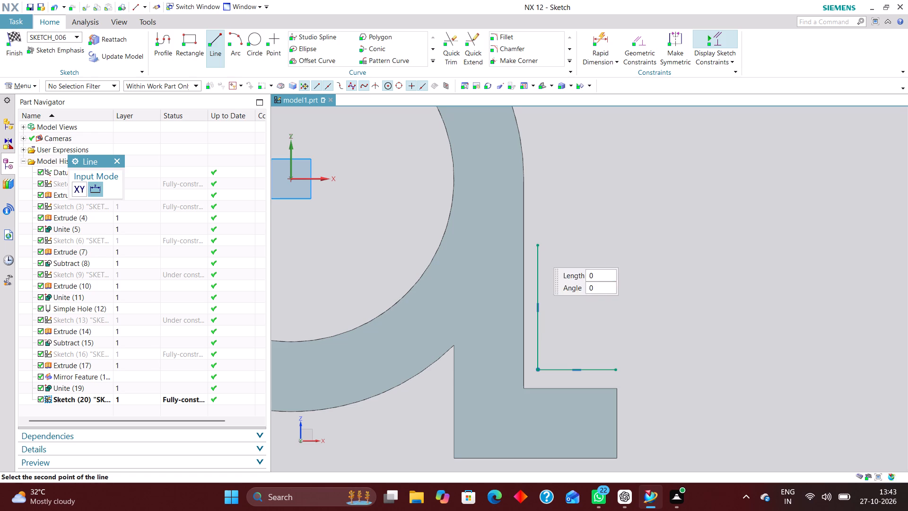
pyautogui.click(615, 369)
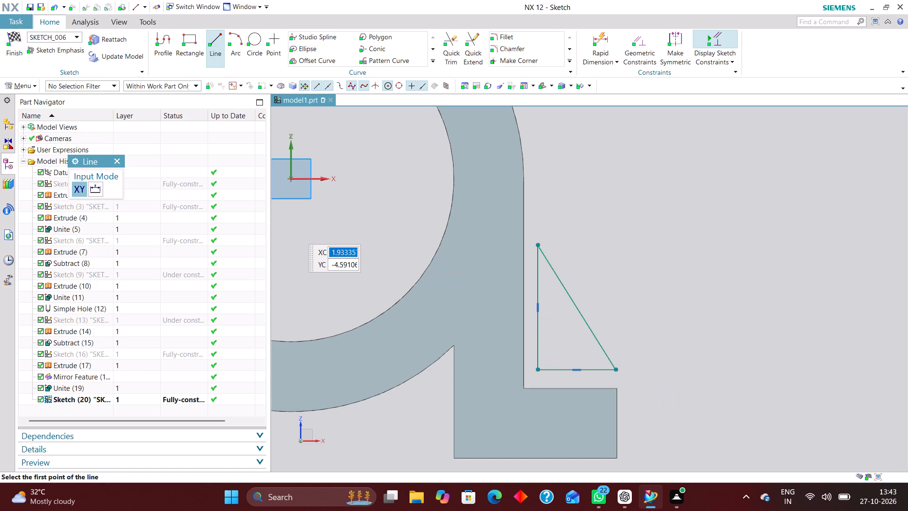
pyautogui.click(119, 162)
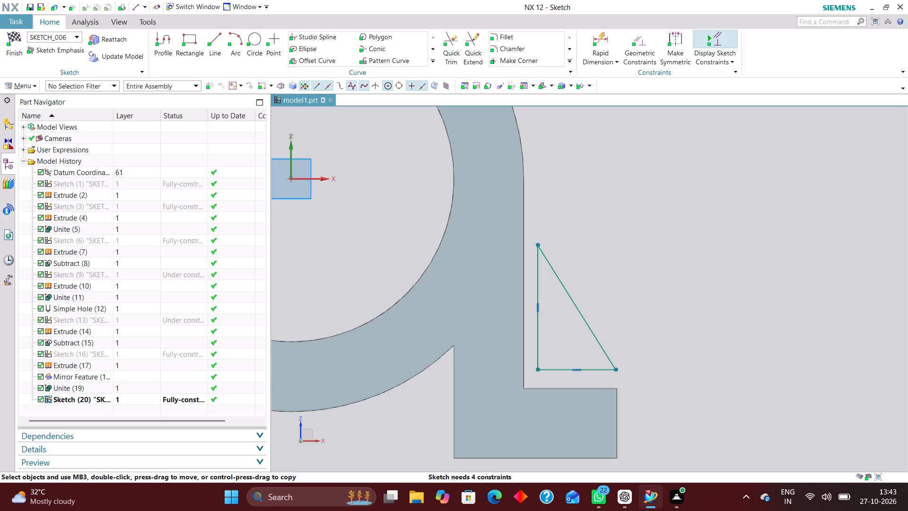
# Dimension the triangle's horizontal base at 8 mm with Rapid Dimension.
pyautogui.scroll(-2, 597, 282)
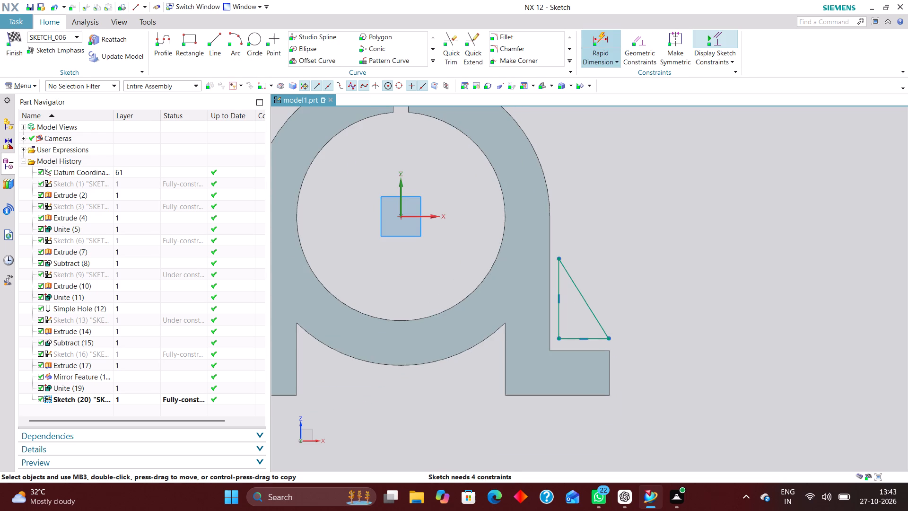
pyautogui.click(594, 36)
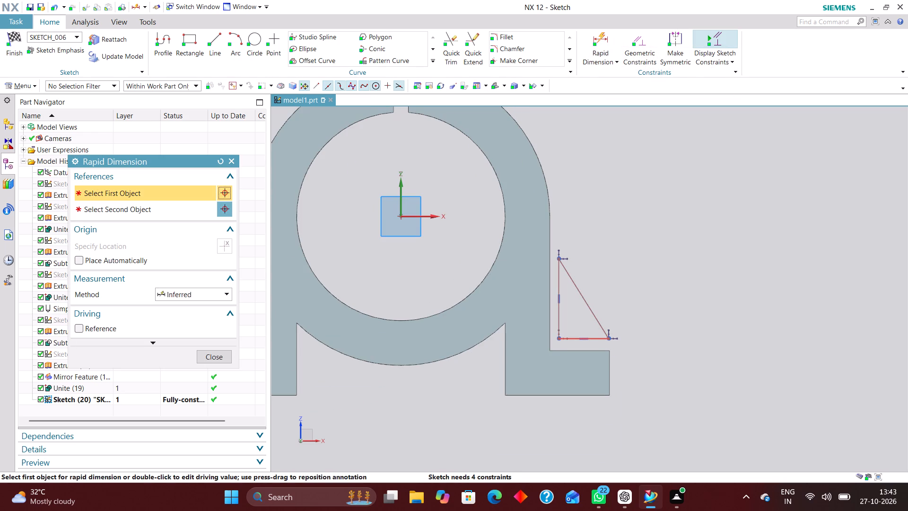
pyautogui.click(599, 339)
pyautogui.click(582, 445)
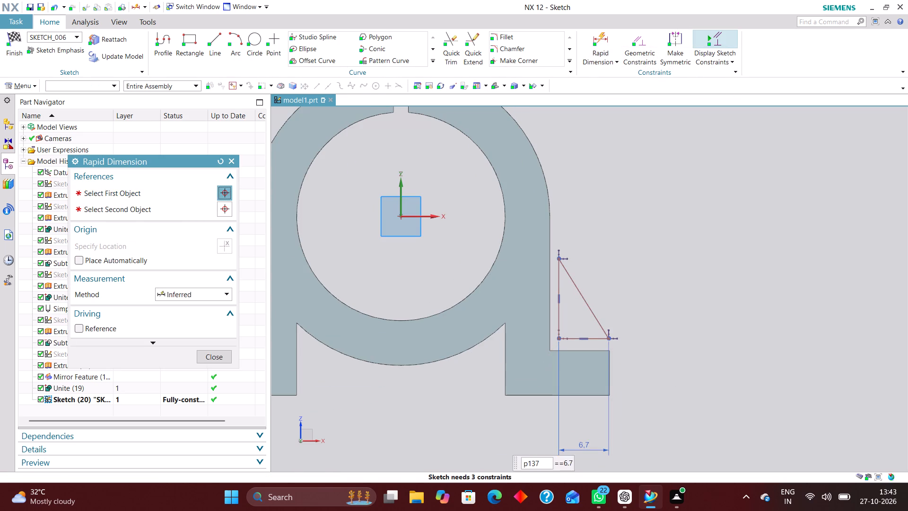
pyautogui.press('8')
pyautogui.press('Return')
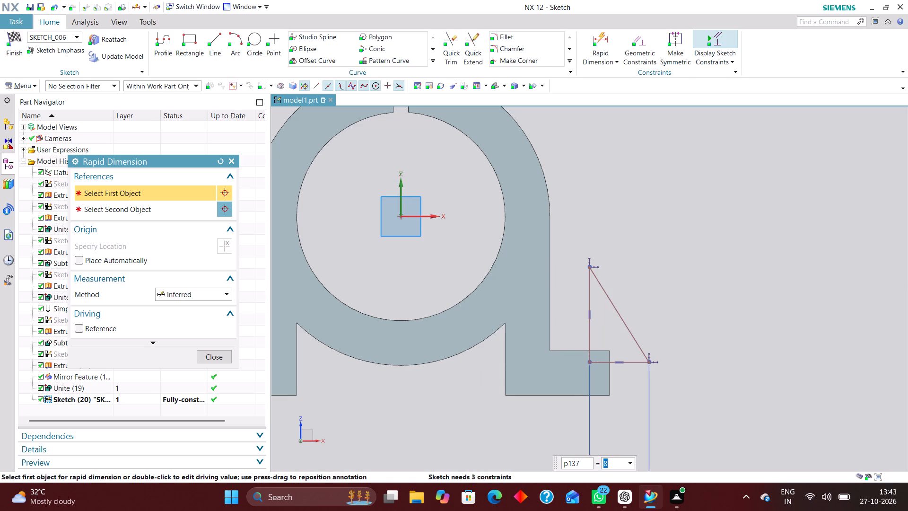
pyautogui.moveTo(589, 332); pyautogui.dragTo(577, 306)
pyautogui.click(223, 356)
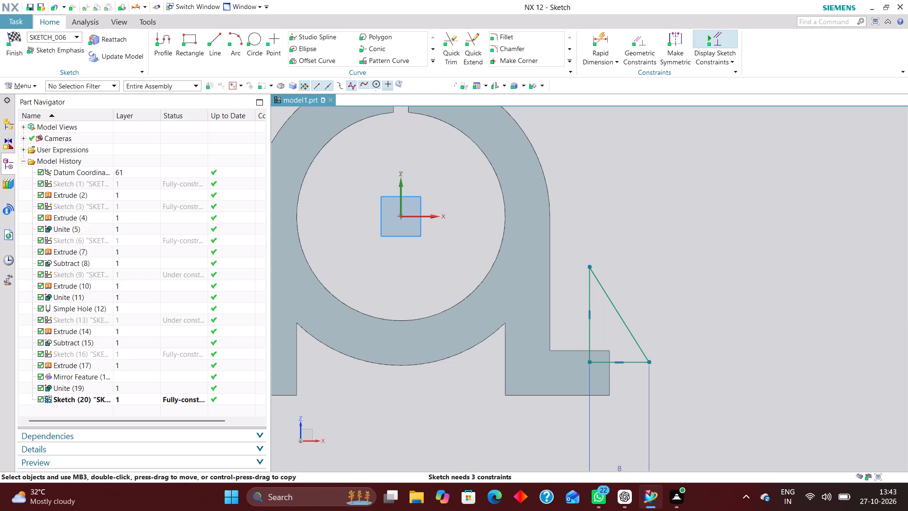
# Move the triangle close to the corner between the bracket's vertical wall and the foot's top edge.
pyautogui.moveTo(590, 325); pyautogui.dragTo(584, 296)
pyautogui.click(586, 296)
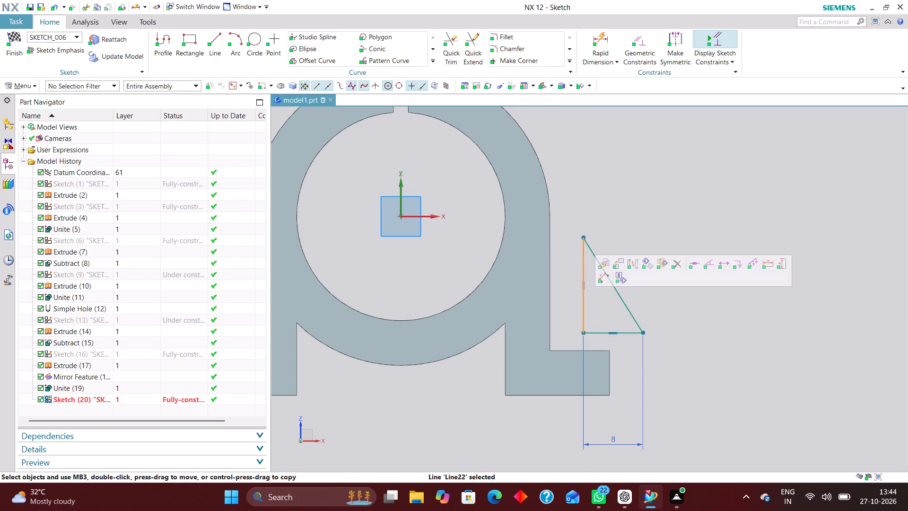
pyautogui.moveTo(683, 381); pyautogui.dragTo(690, 381)
pyautogui.moveTo(583, 311); pyautogui.dragTo(562, 315)
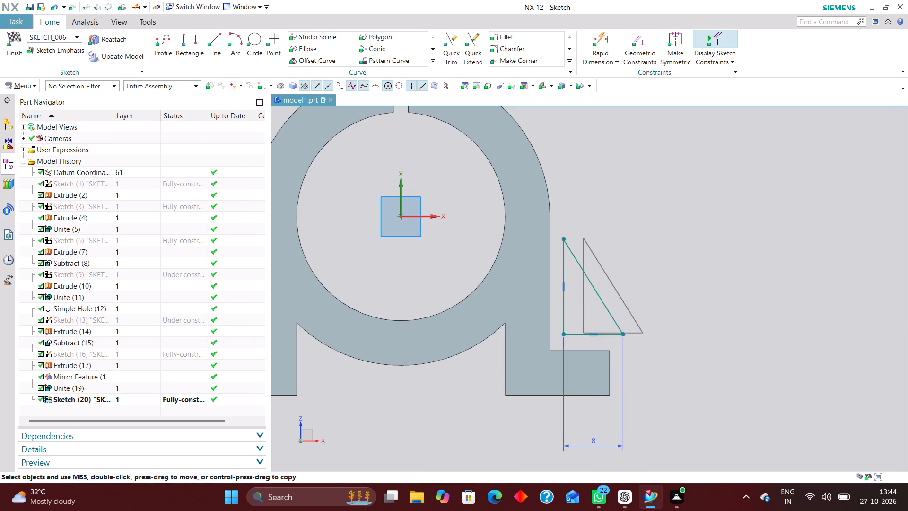
pyautogui.moveTo(562, 315); pyautogui.dragTo(561, 322)
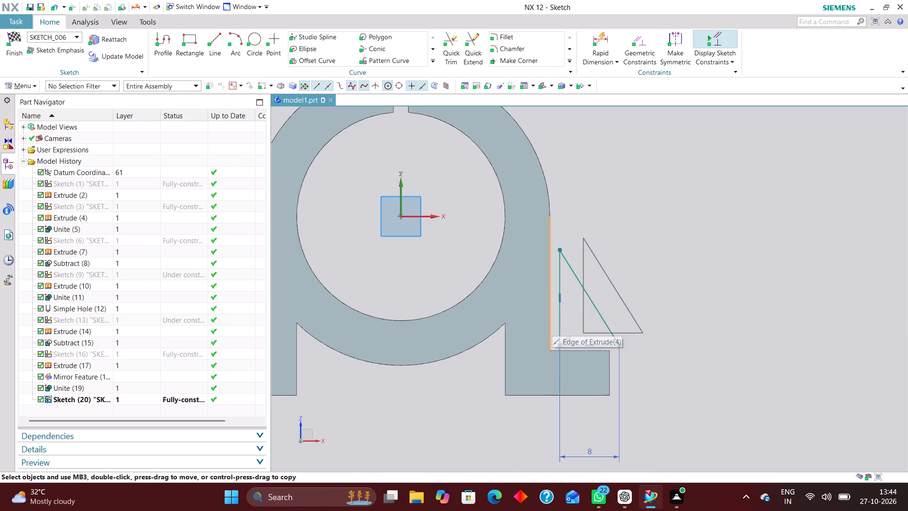
pyautogui.moveTo(561, 322); pyautogui.dragTo(563, 321)
pyautogui.moveTo(572, 305); pyautogui.dragTo(547, 306, button='right')
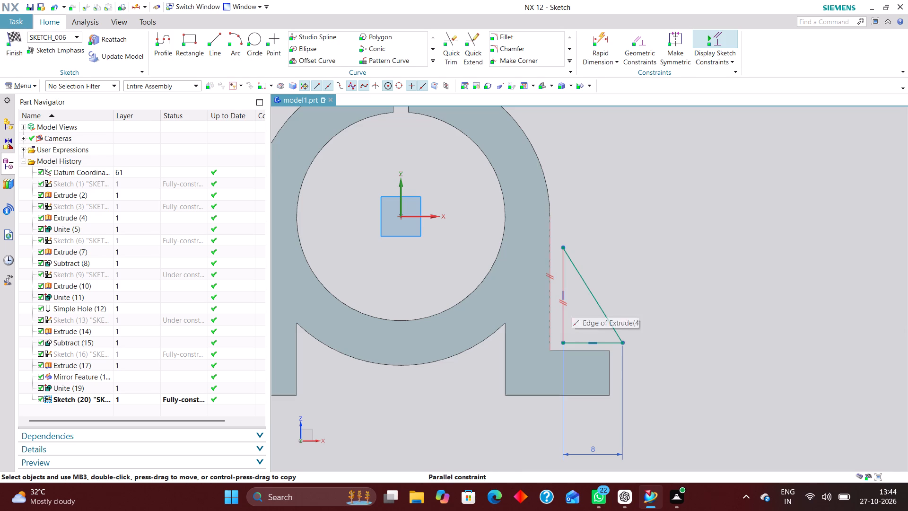
pyautogui.moveTo(547, 306); pyautogui.dragTo(474, 294, button='right')
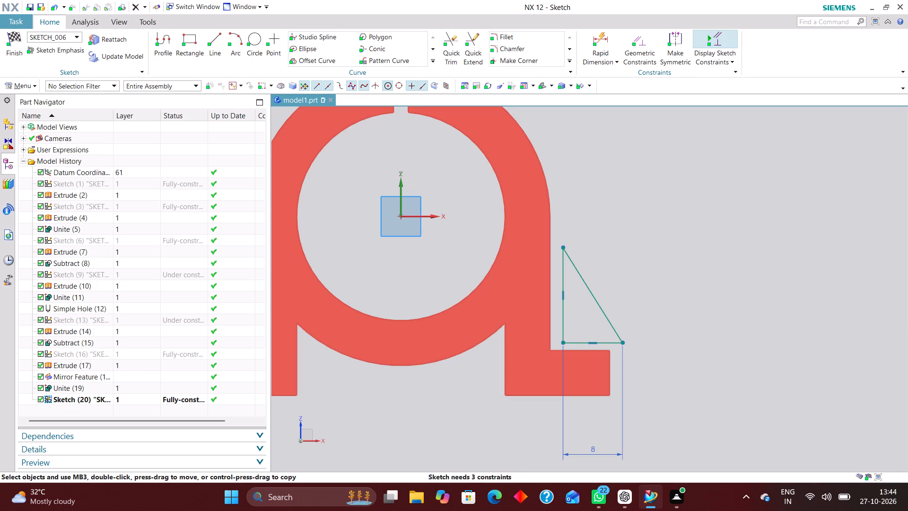
# Dimension the height from the foot's bottom edge to the triangle's base at 6 mm.
pyautogui.click(600, 44)
pyautogui.click(581, 395)
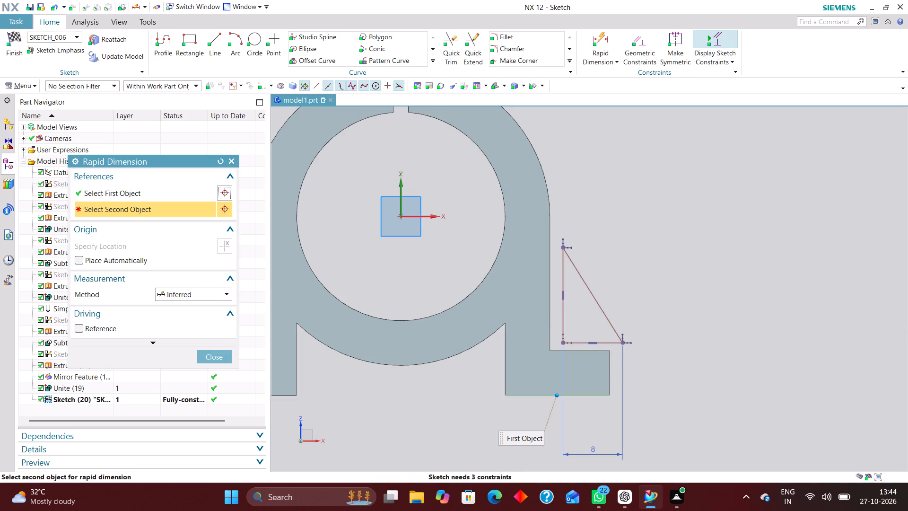
pyautogui.click(605, 341)
pyautogui.click(691, 362)
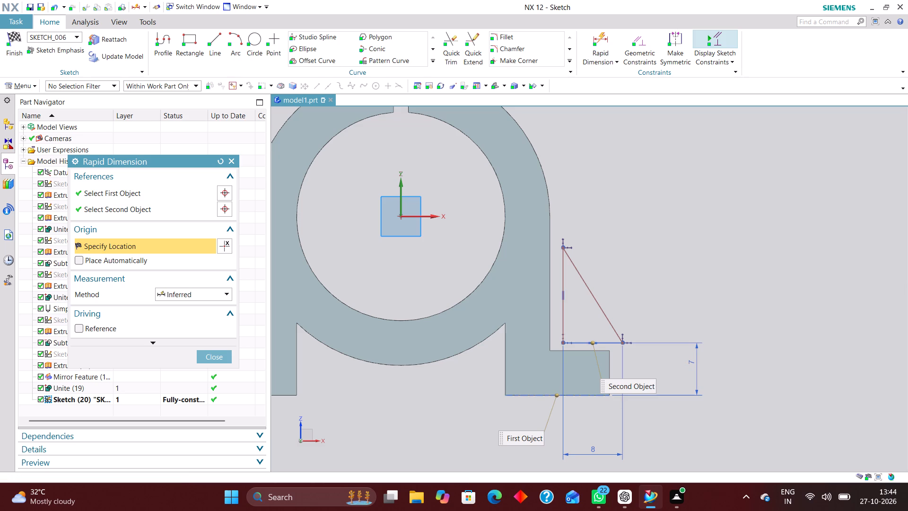
pyautogui.press('6')
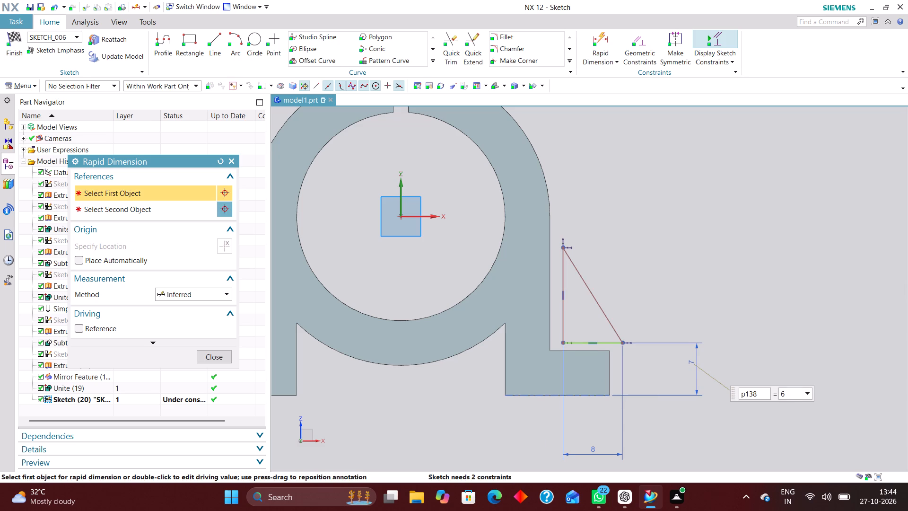
pyautogui.press('Return')
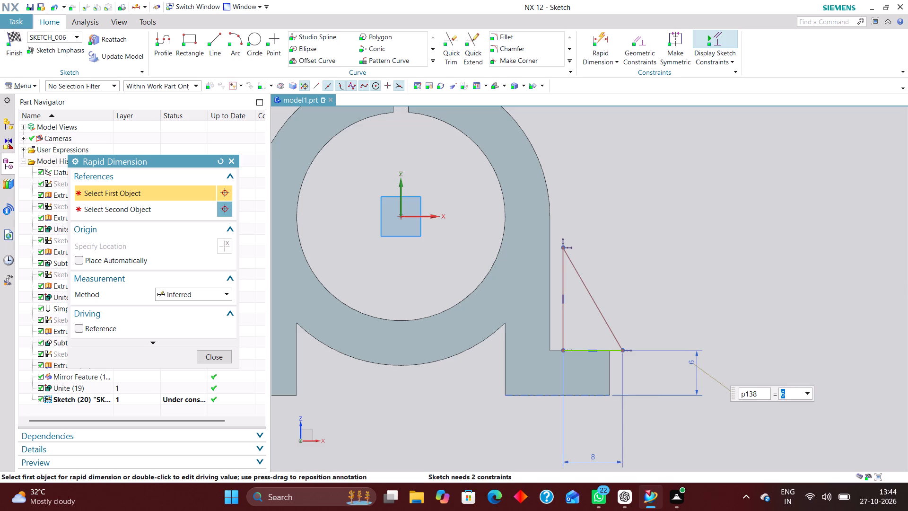
# Try to add a second horizontal dimension between the two endpoints of the triangle's base, placing it below the foot.
pyautogui.click(618, 351)
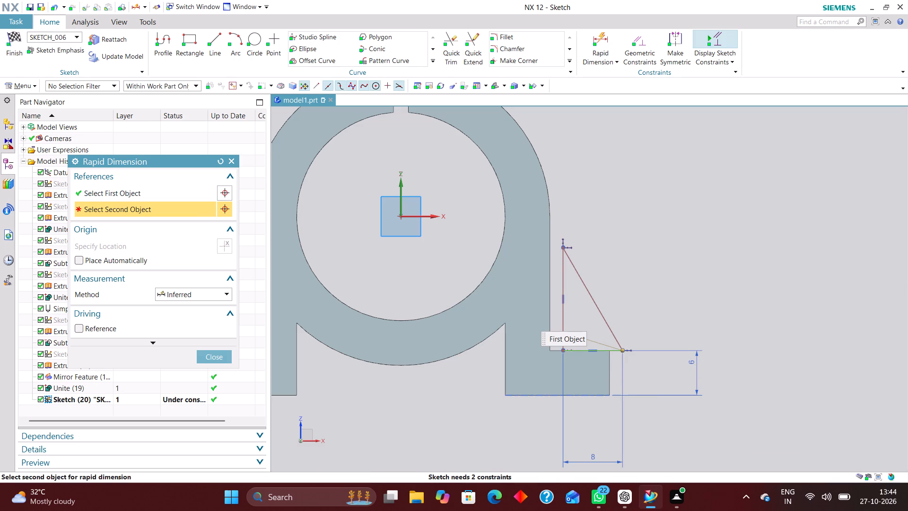
pyautogui.click(218, 160)
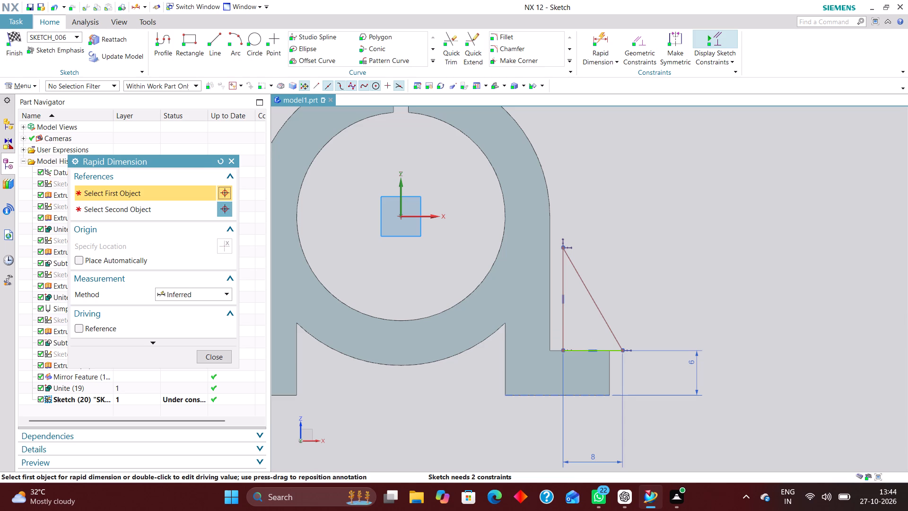
pyautogui.scroll(5, 604, 345)
pyautogui.click(641, 338)
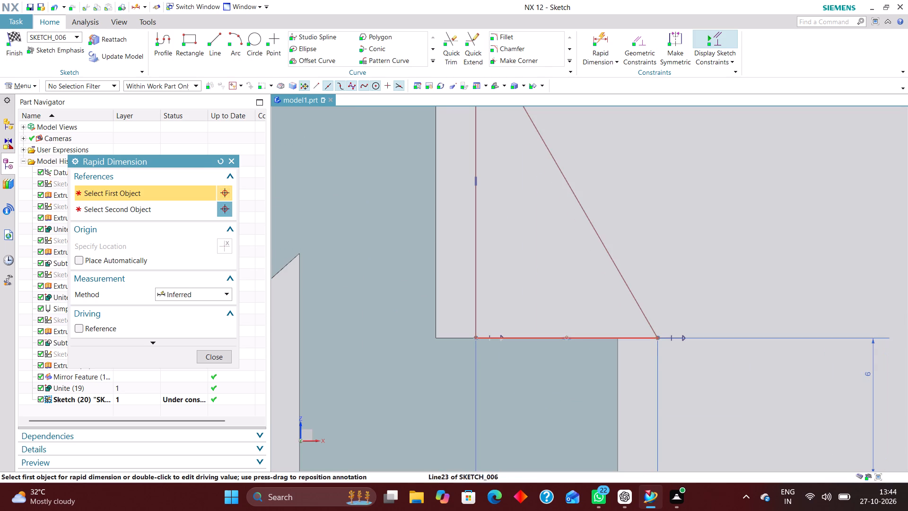
pyautogui.scroll(-3, 592, 319)
pyautogui.scroll(-5, 571, 388)
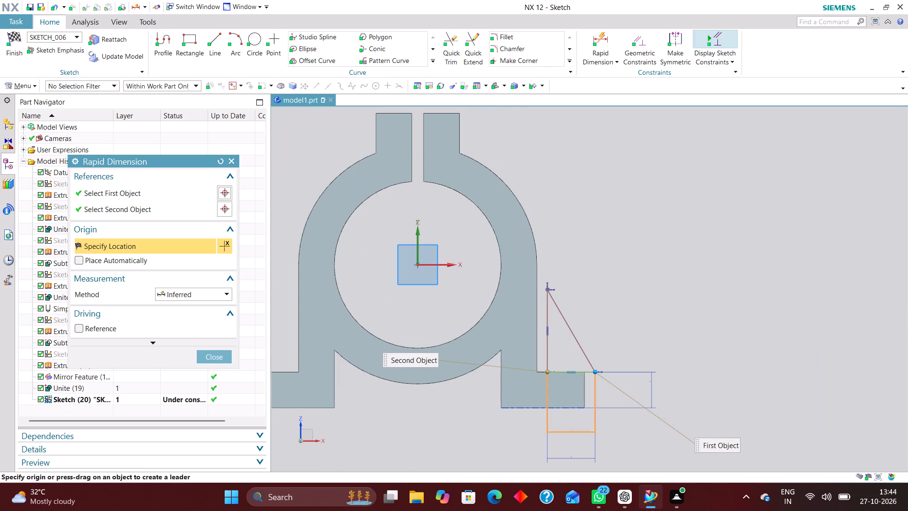
pyautogui.click(571, 430)
pyautogui.click(454, 274)
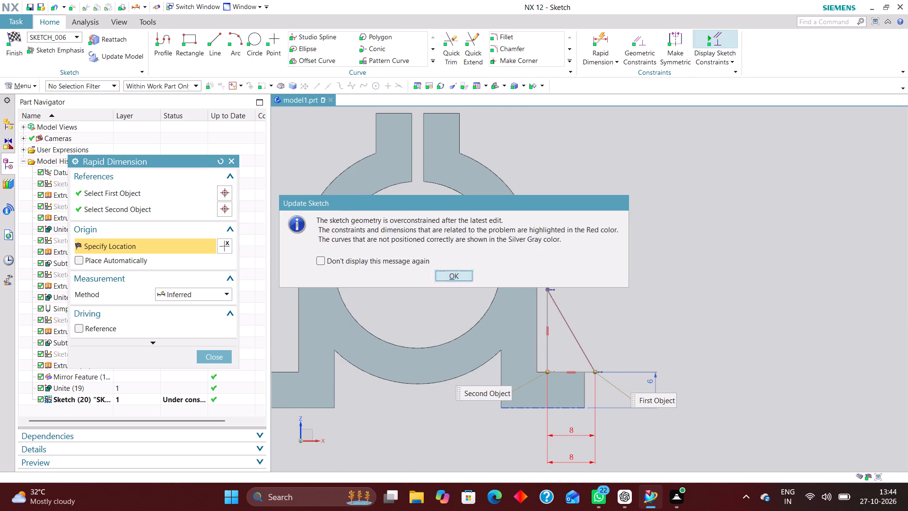
pyautogui.click(215, 359)
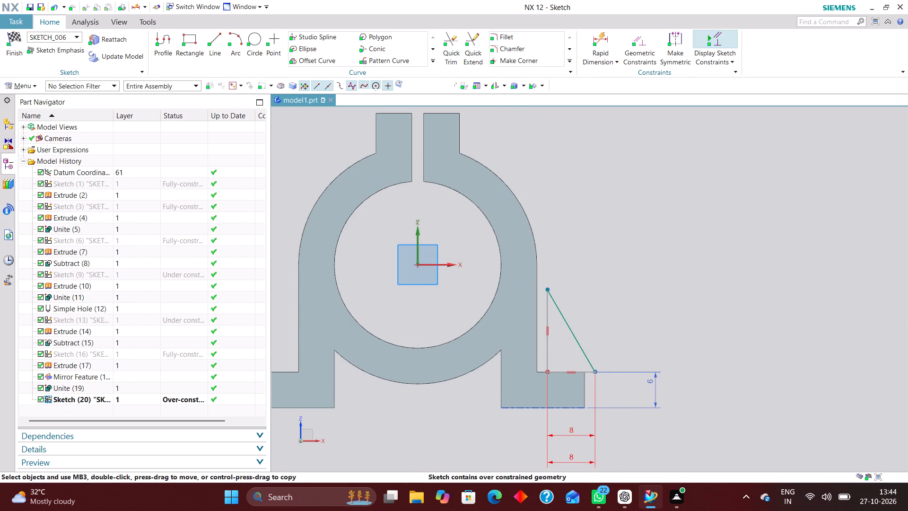
# Delete the duplicate horizontal dimension across the triangle's base, keeping the lower one.
pyautogui.moveTo(580, 433); pyautogui.dragTo(530, 423, button='right')
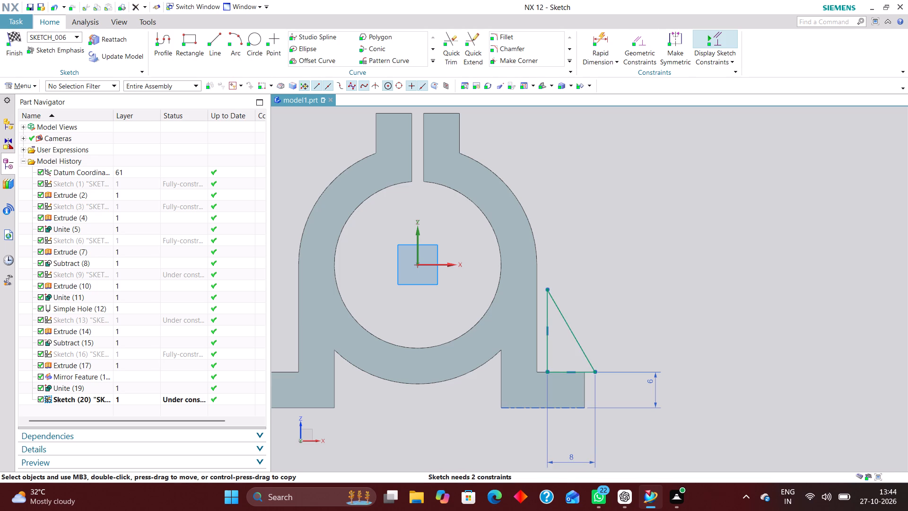
# Constrain the midpoint of the triangle's vertical line onto the bracket's outer side wall edge with a Point on Curve constraint.
pyautogui.click(641, 43)
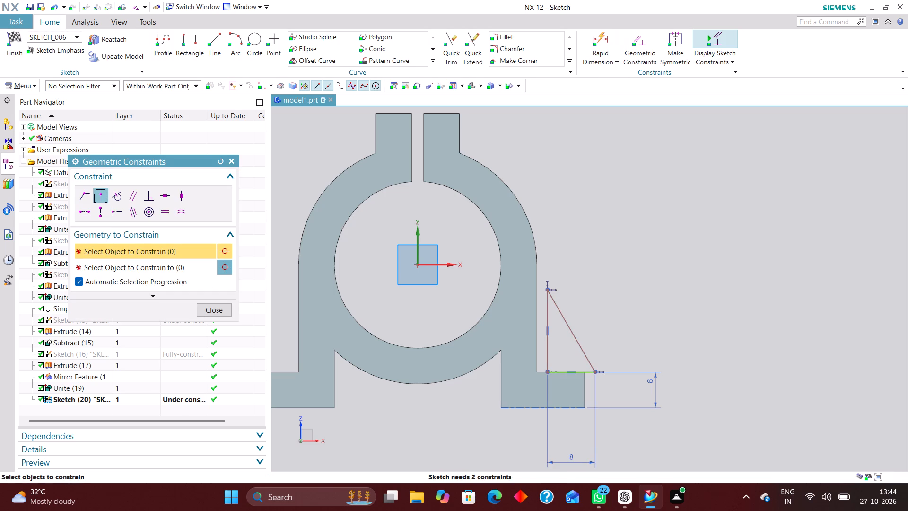
pyautogui.click(547, 328)
pyautogui.click(538, 334)
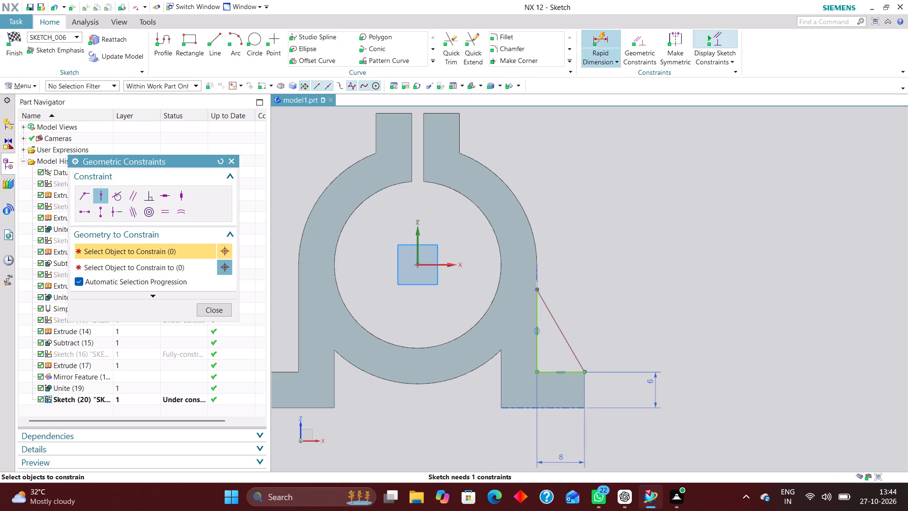
# Constrain the triangle's top vertex onto the X axis with Point on Curve, and finish the sketch.
pyautogui.click(640, 47)
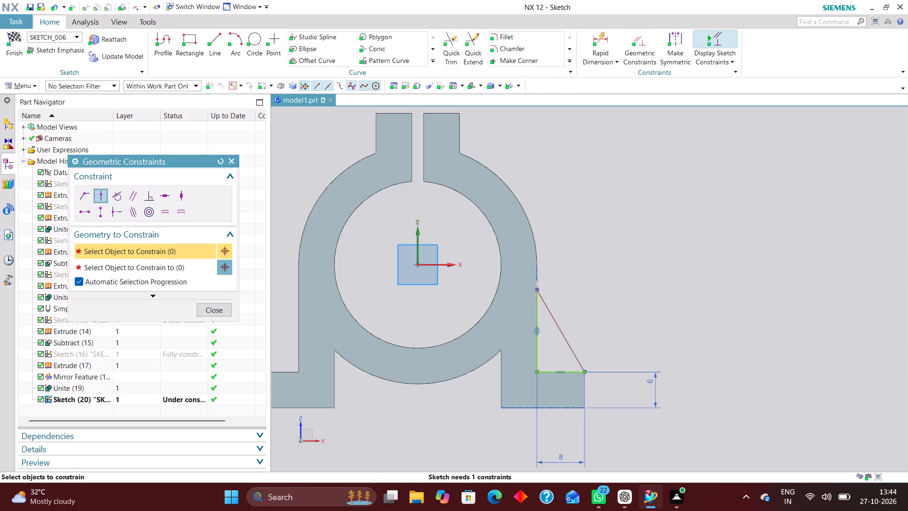
pyautogui.click(538, 287)
pyautogui.click(446, 265)
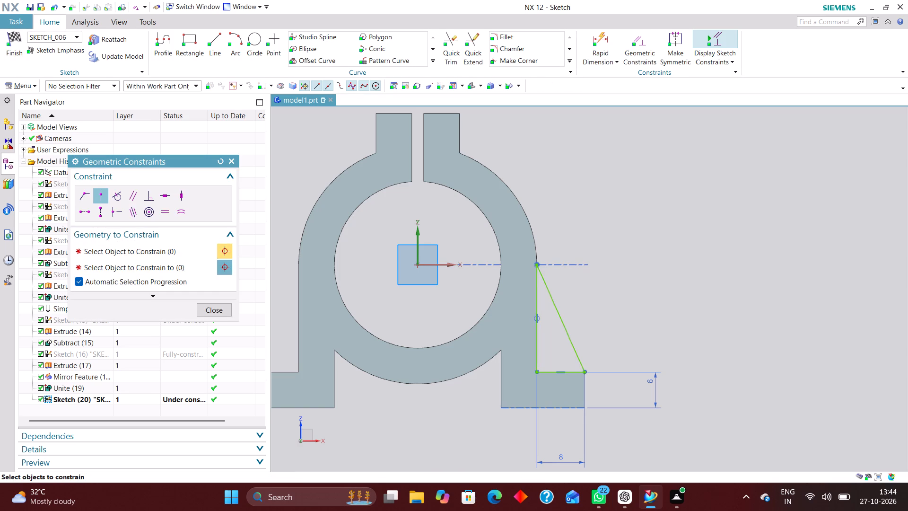
pyautogui.click(218, 306)
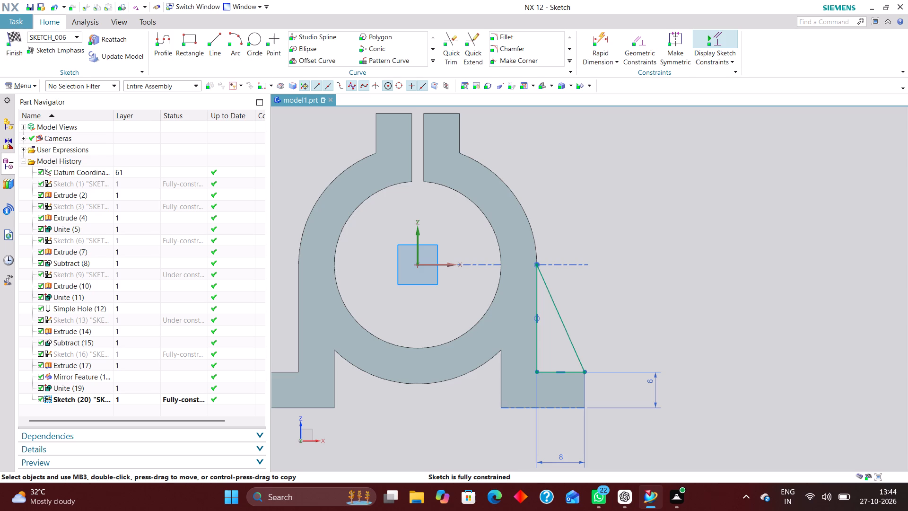
pyautogui.click(17, 35)
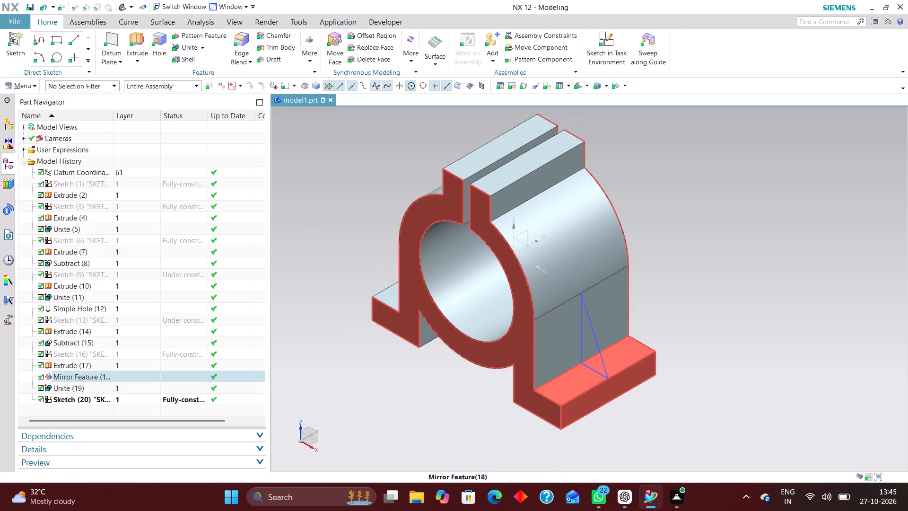
# Extrude the triangular rib profile with a symmetric distance of 3 mm and no Boolean.
pyautogui.click(139, 37)
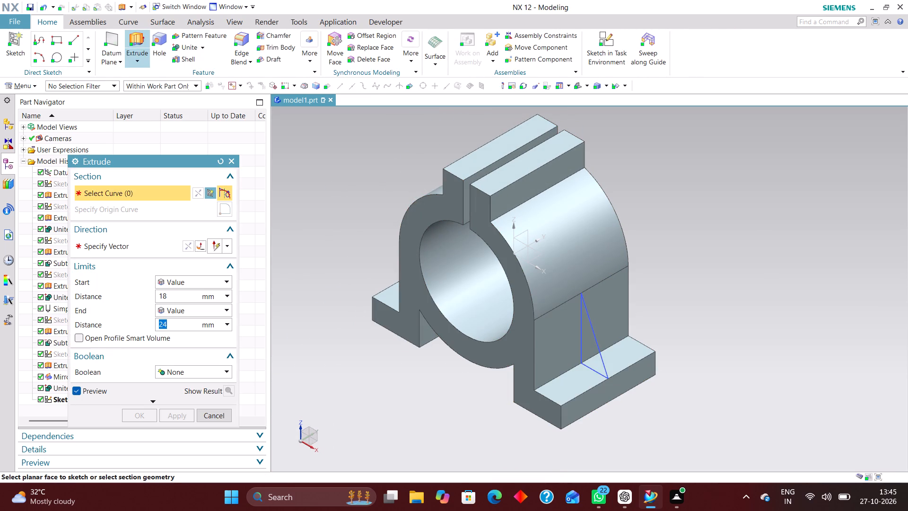
pyautogui.click(596, 344)
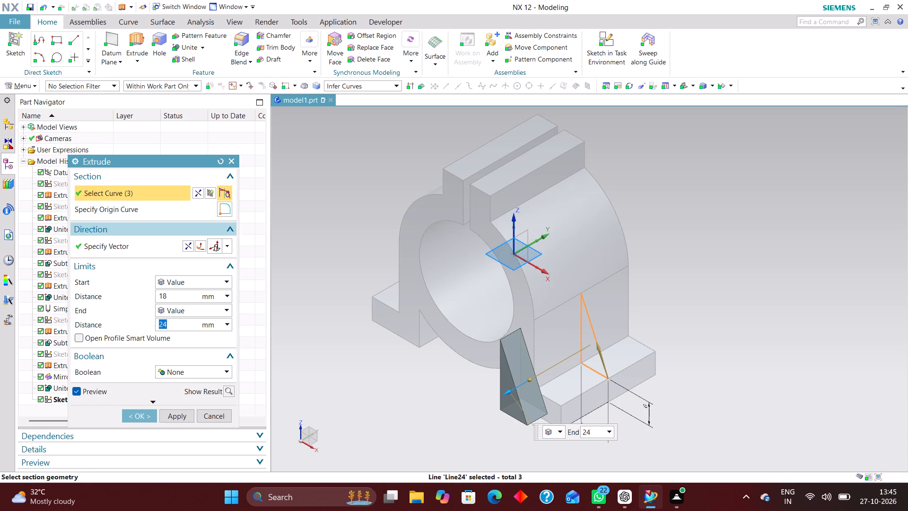
pyautogui.click(188, 244)
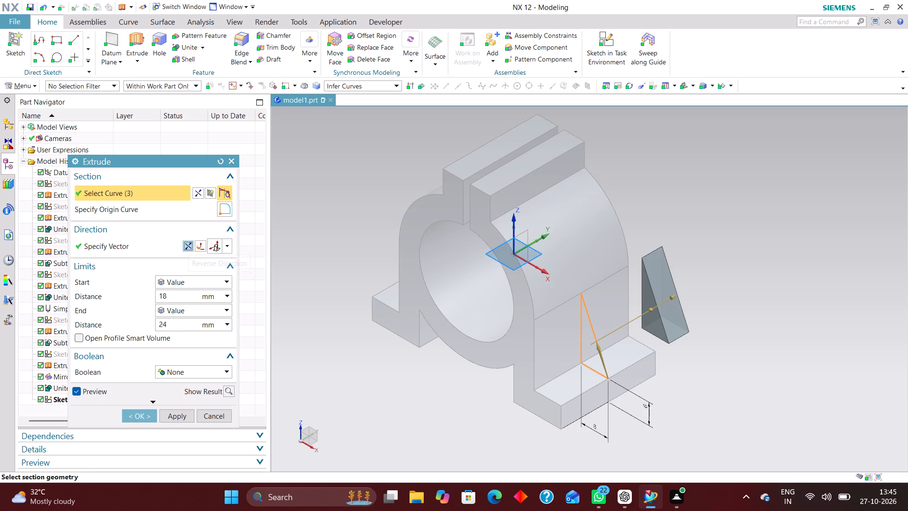
pyautogui.click(189, 243)
pyautogui.click(194, 278)
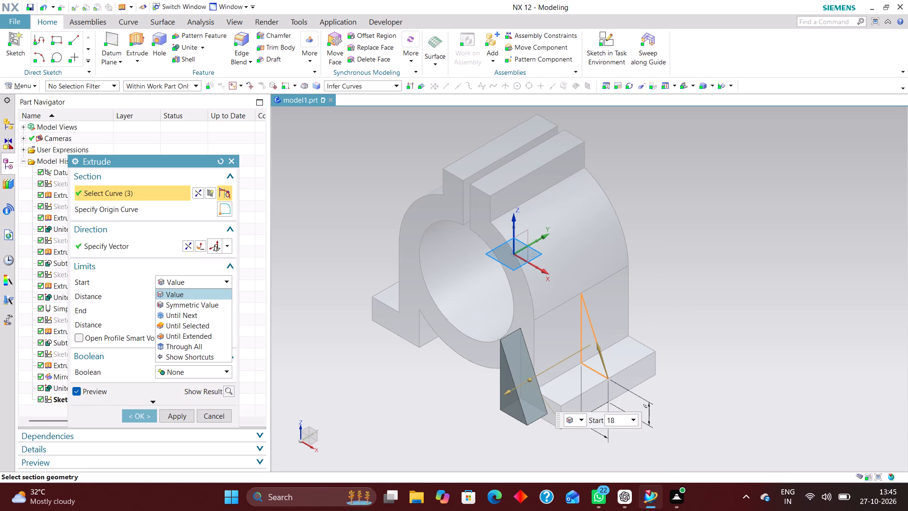
pyautogui.click(193, 304)
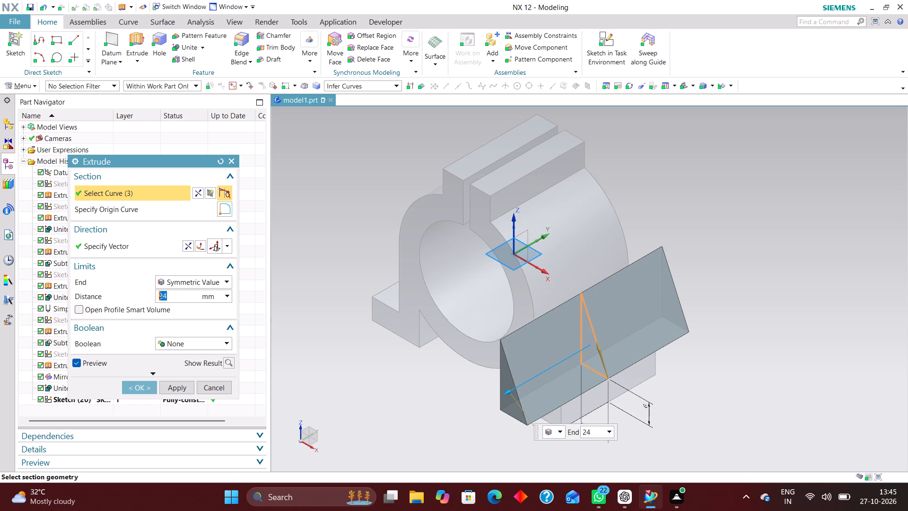
pyautogui.press('3')
pyautogui.press('Return')
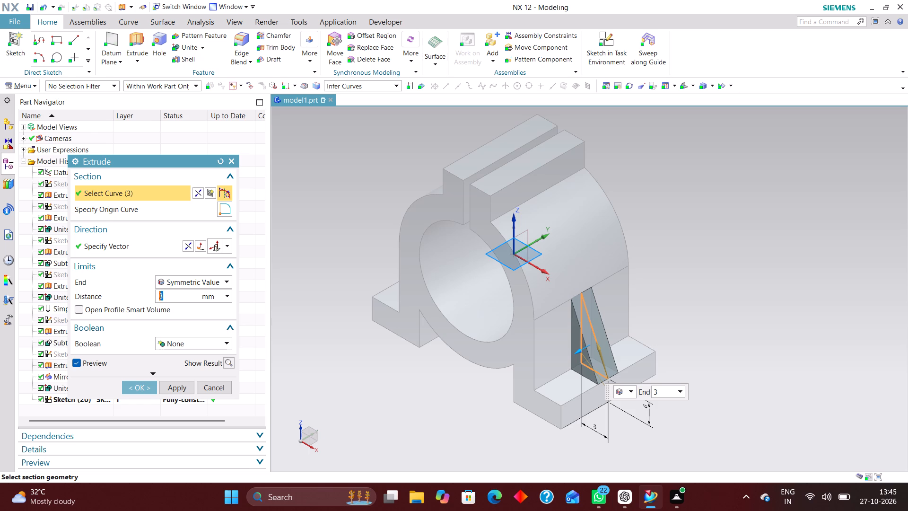
pyautogui.click(143, 386)
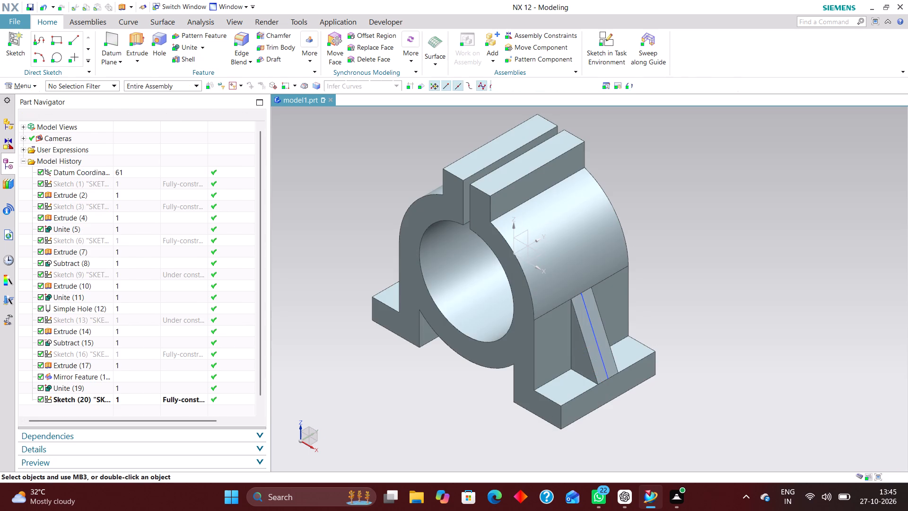
# Hide the triangular rib's sketch.
pyautogui.moveTo(591, 324); pyautogui.dragTo(602, 388, button='right')
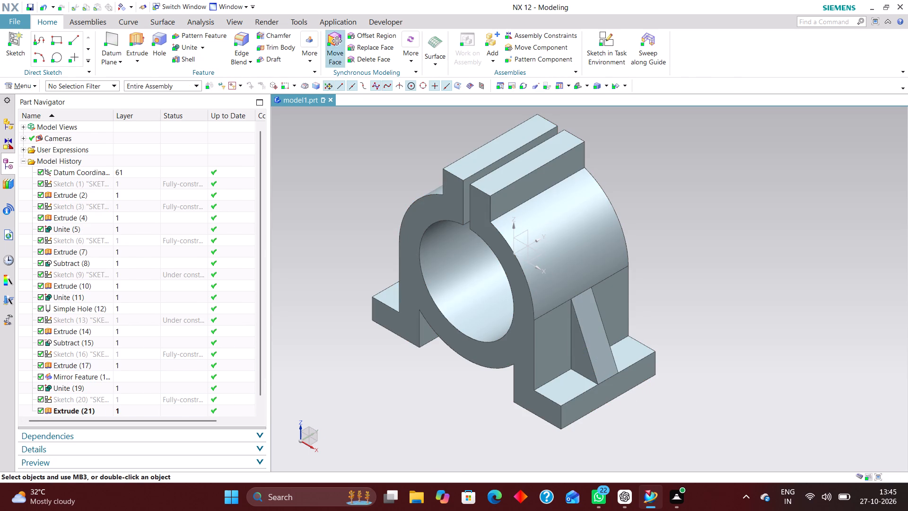
# Mirror the extruded triangular rib about the YZ datum plane with Mirror Feature.
pyautogui.click(311, 62)
pyautogui.click(338, 84)
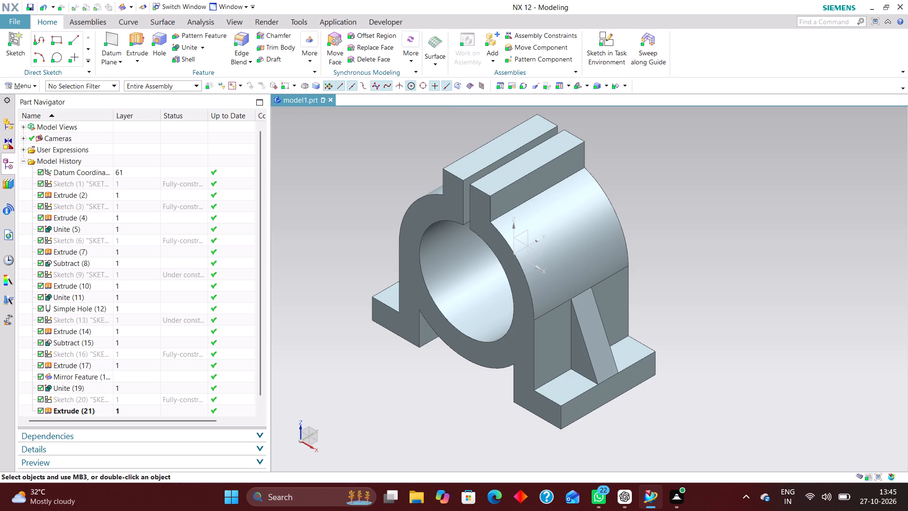
pyautogui.click(593, 335)
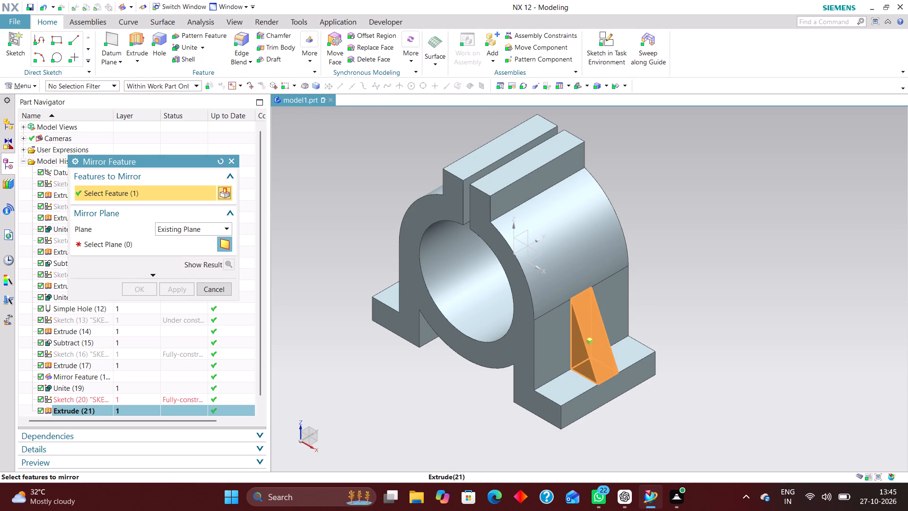
pyautogui.click(147, 242)
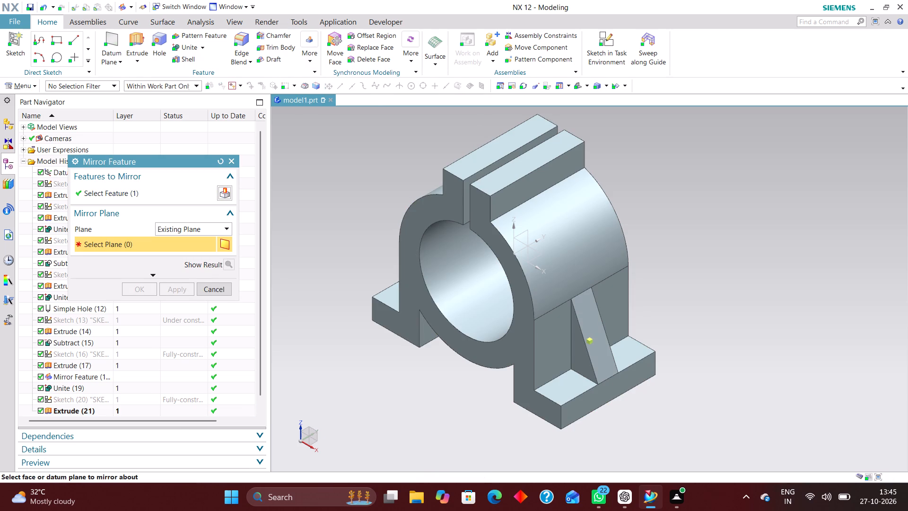
pyautogui.click(525, 233)
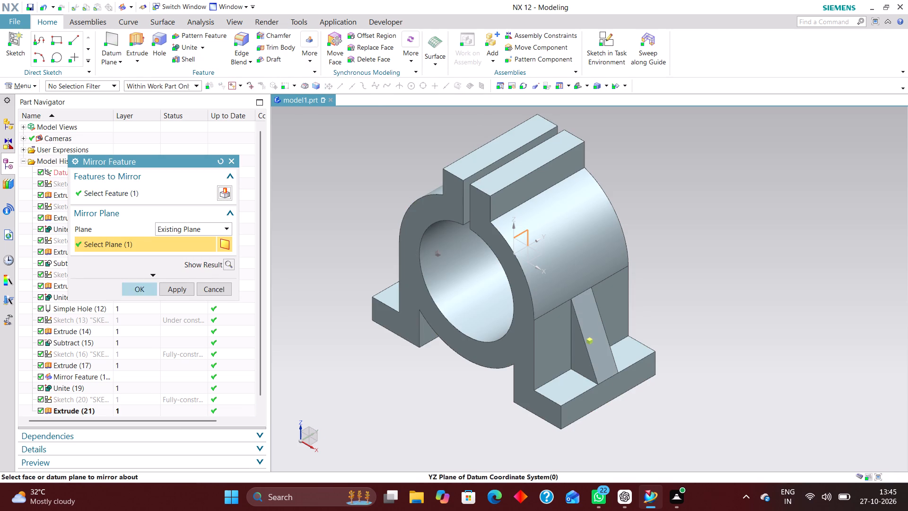
pyautogui.click(141, 289)
# Unite the main bracket body with both triangular ribs as tool bodies.
pyautogui.moveTo(437, 294); pyautogui.dragTo(473, 289, button='middle')
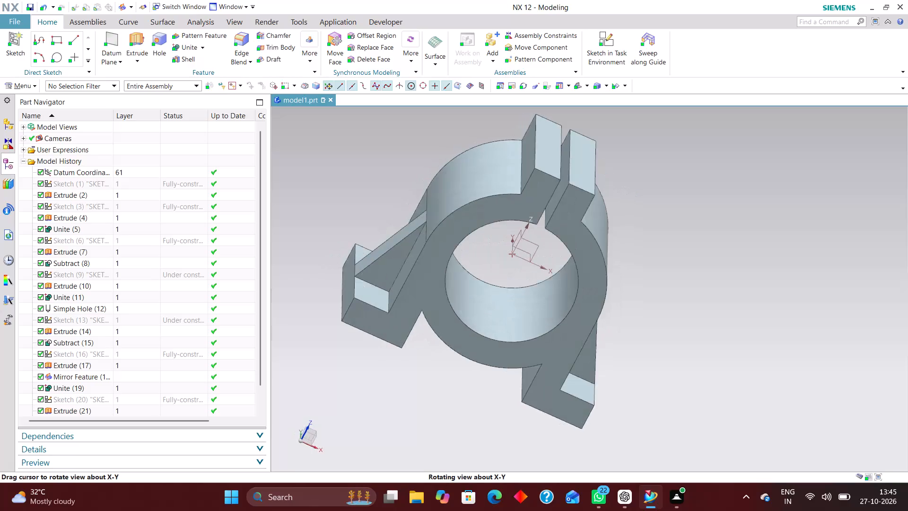
pyautogui.moveTo(473, 289); pyautogui.dragTo(468, 284, button='middle')
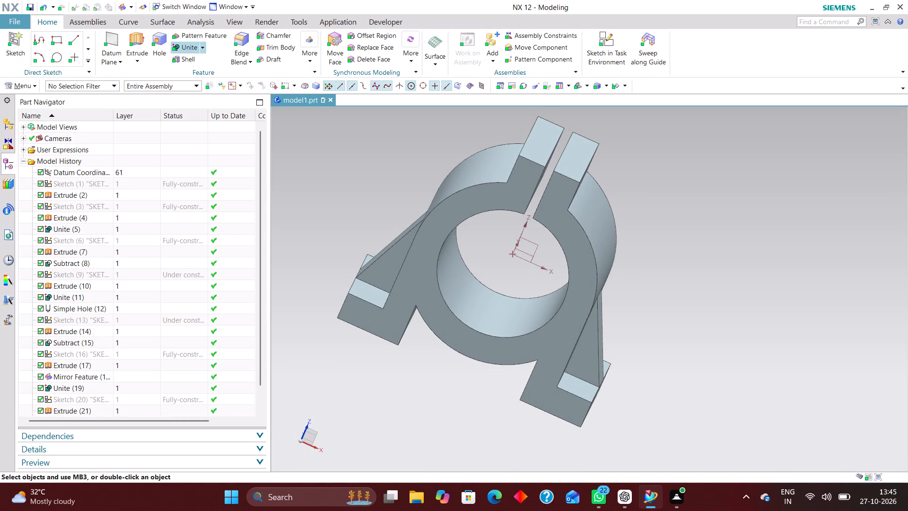
pyautogui.click(187, 44)
pyautogui.moveTo(803, 267); pyautogui.dragTo(783, 259, button='middle')
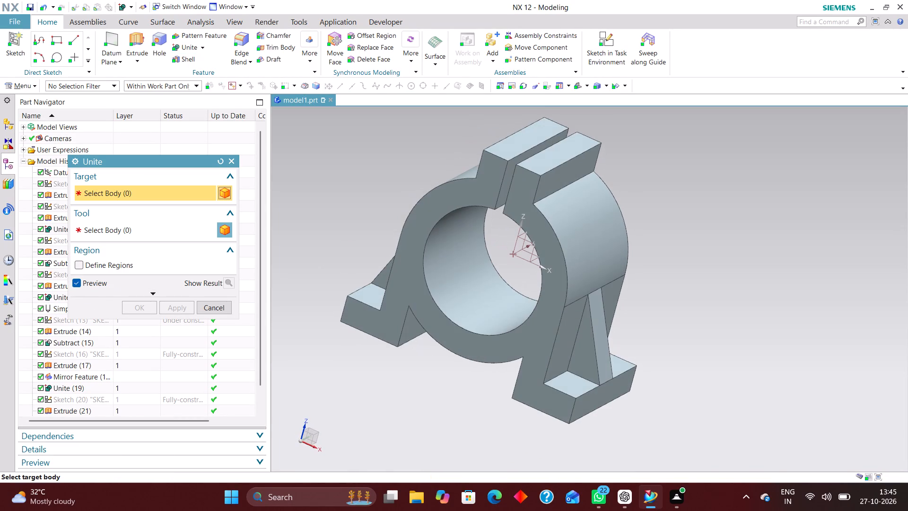
pyautogui.click(611, 248)
pyautogui.click(593, 335)
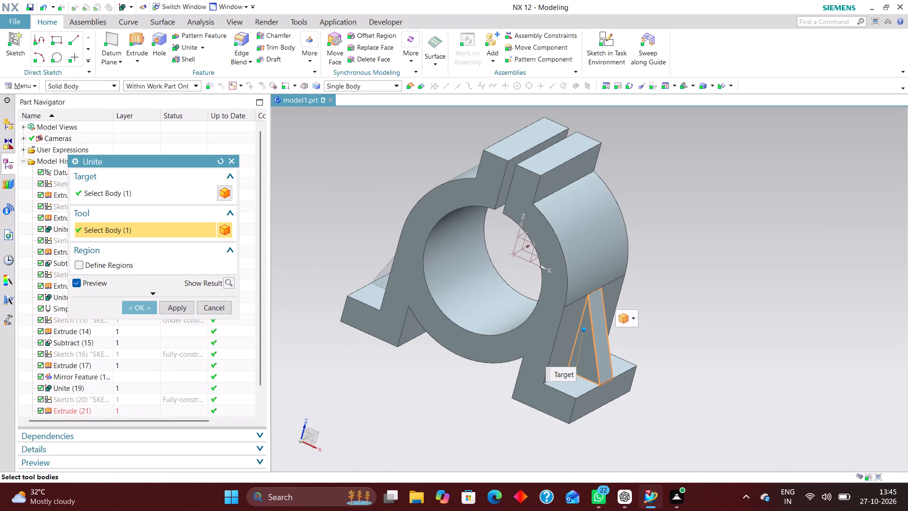
pyautogui.moveTo(684, 339); pyautogui.dragTo(738, 348, button='middle')
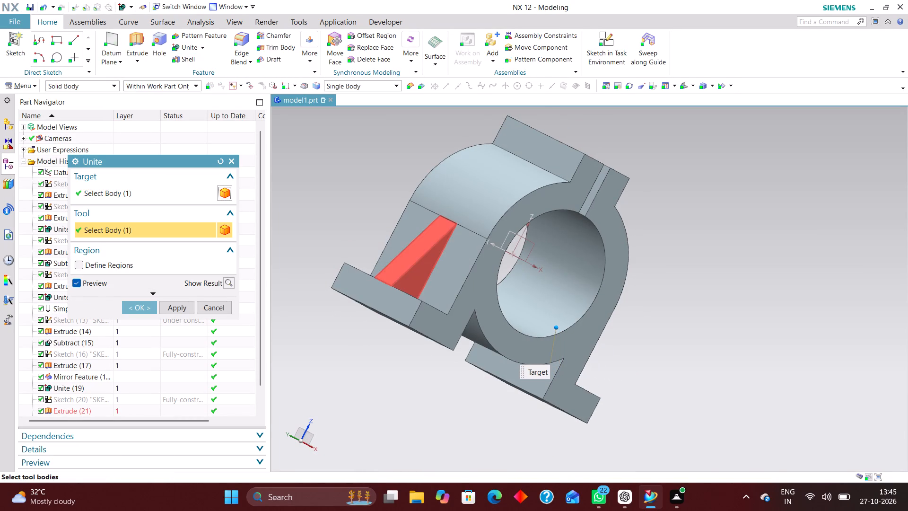
pyautogui.click(413, 274)
pyautogui.moveTo(731, 304); pyautogui.dragTo(680, 301, button='middle')
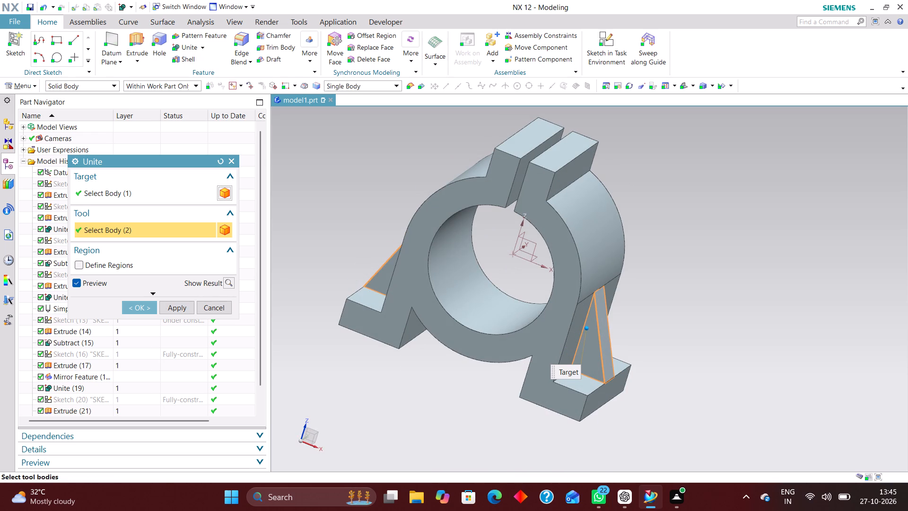
pyautogui.click(143, 304)
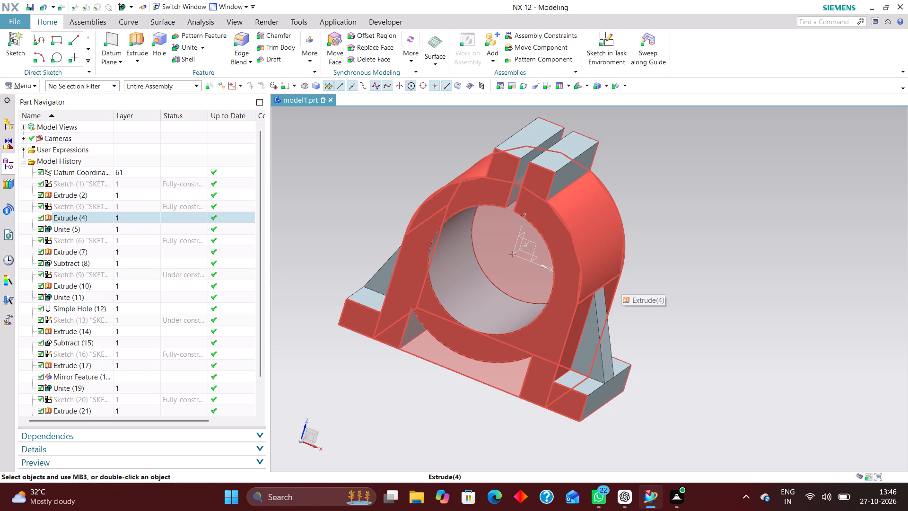
# Examine the completed bracket body from several angles, including the bore, clamping slot, feet and triangular ribs.
pyautogui.click(778, 292)
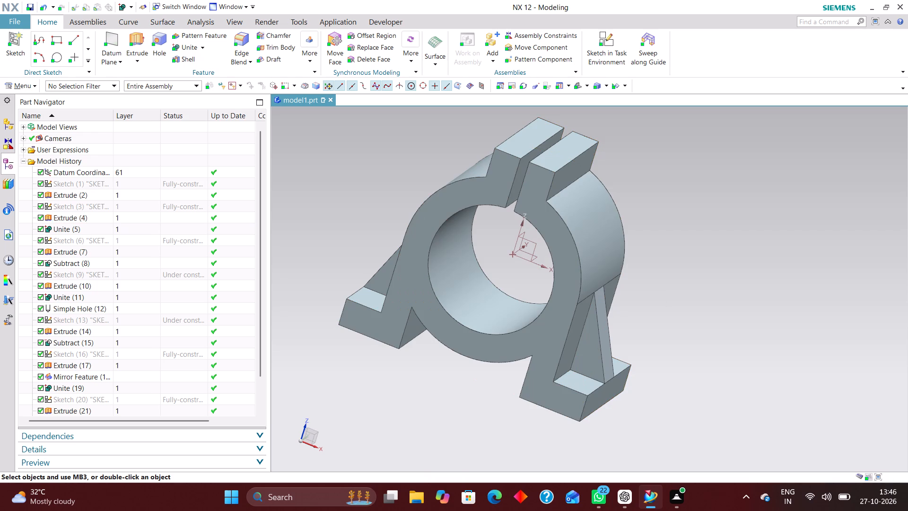
pyautogui.press('End')
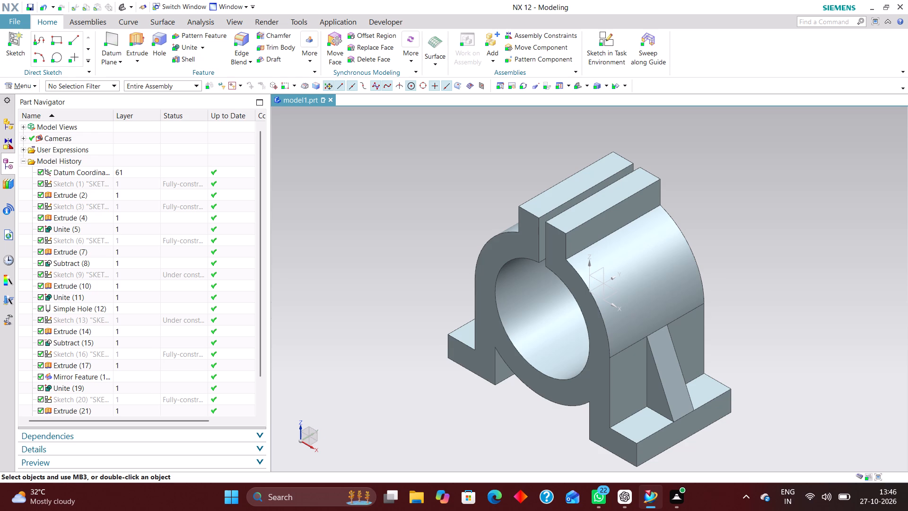
pyautogui.scroll(-1, 451, 317)
pyautogui.scroll(-3, 498, 364)
pyautogui.scroll(-1, 539, 405)
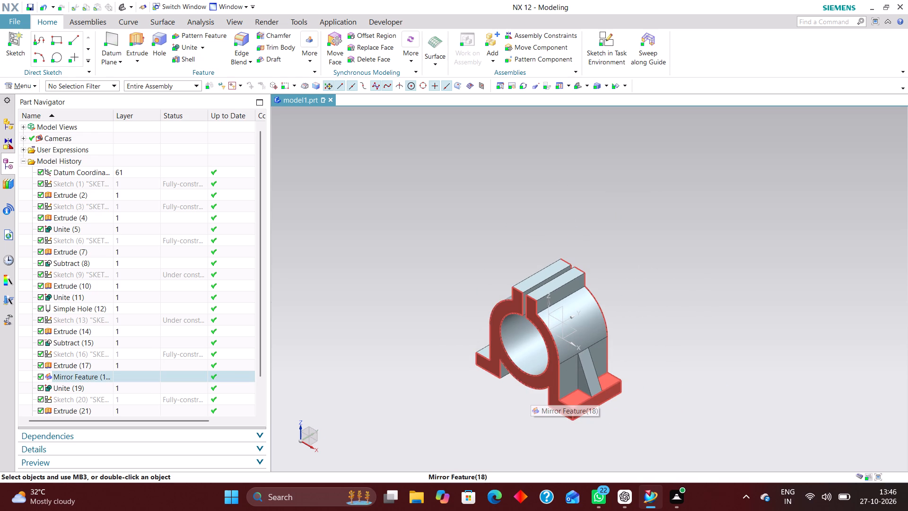
pyautogui.scroll(-1, 529, 382)
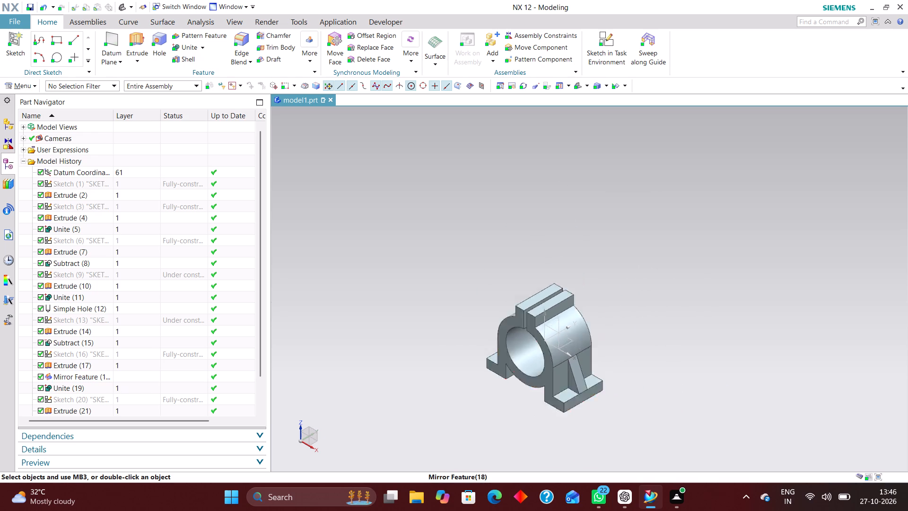
pyautogui.scroll(-1, 529, 385)
pyautogui.scroll(2, 526, 412)
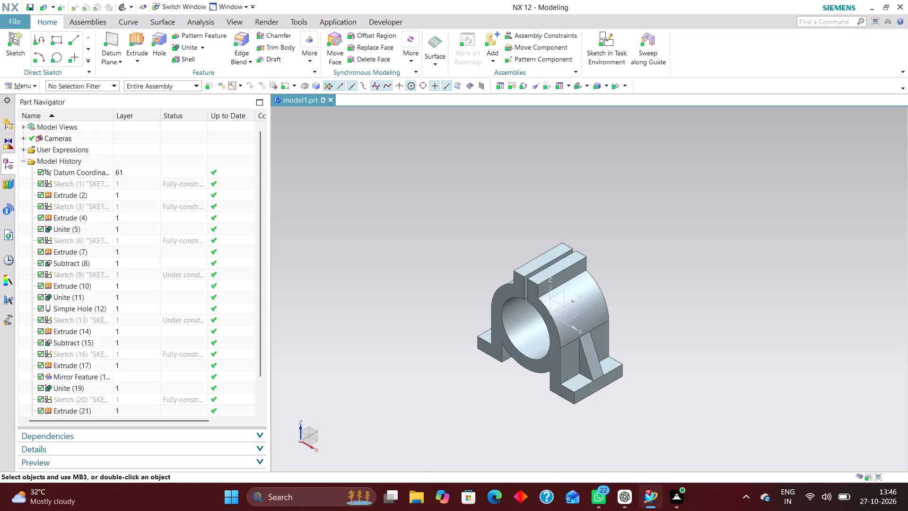
pyautogui.scroll(3, 534, 290)
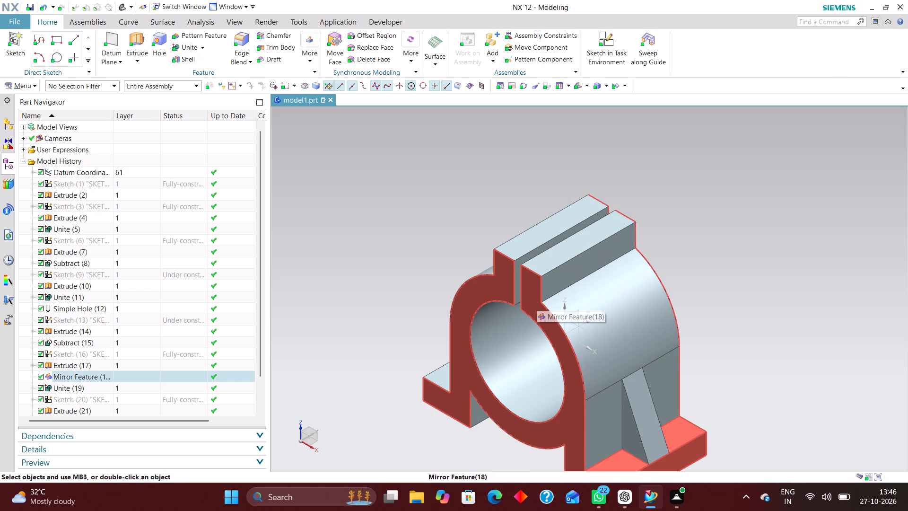
pyautogui.moveTo(542, 342); pyautogui.dragTo(557, 316, button='middle')
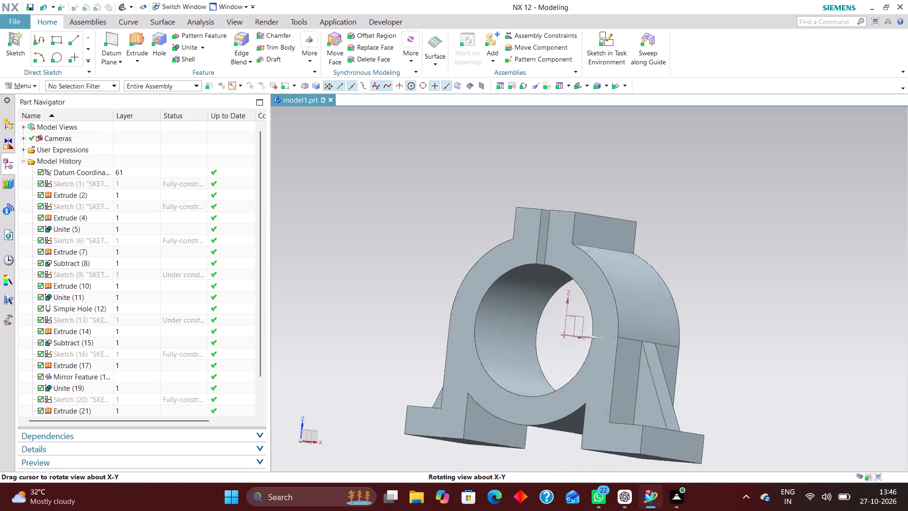
pyautogui.moveTo(557, 316); pyautogui.dragTo(574, 325, button='middle')
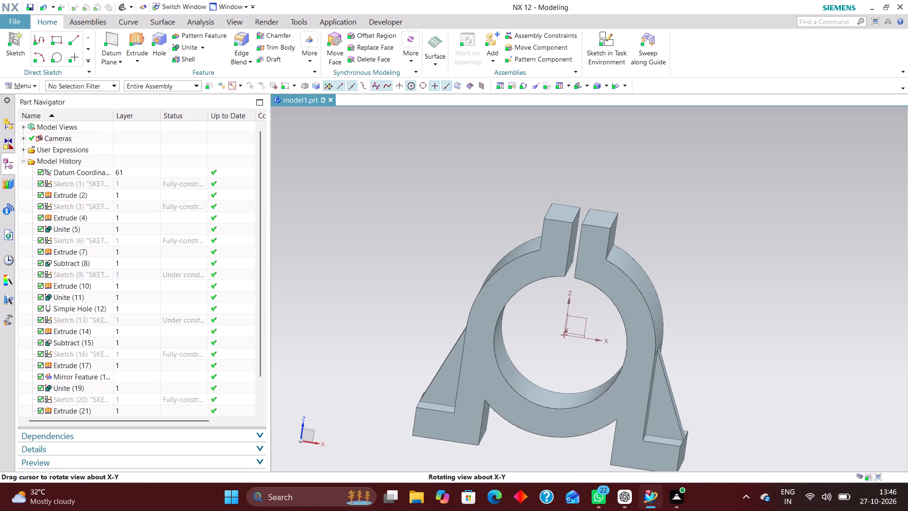
pyautogui.moveTo(574, 325); pyautogui.dragTo(565, 329, button='middle')
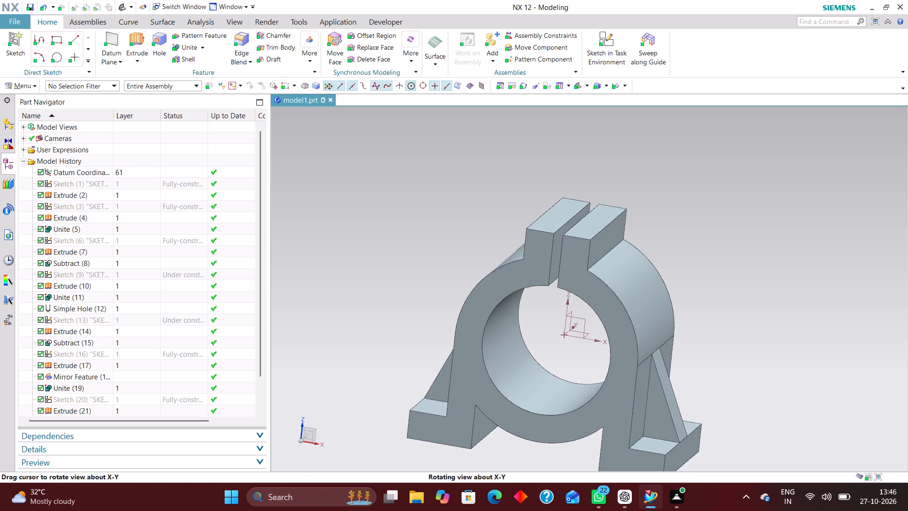
pyautogui.moveTo(565, 329); pyautogui.dragTo(565, 321, button='middle')
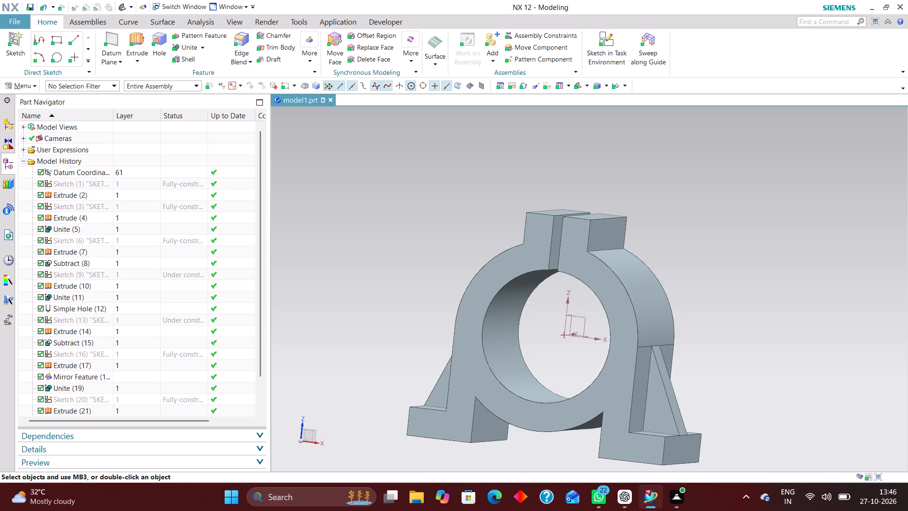
pyautogui.scroll(-1, 543, 283)
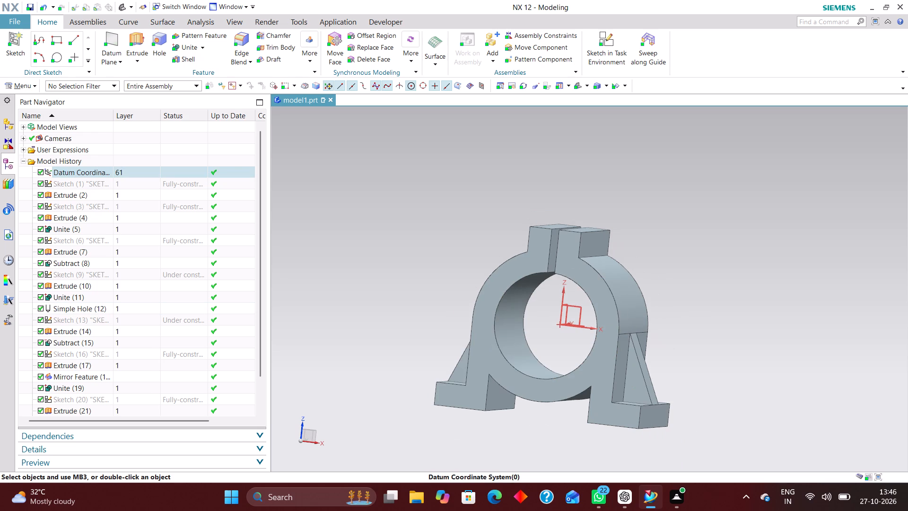
pyautogui.press('End')
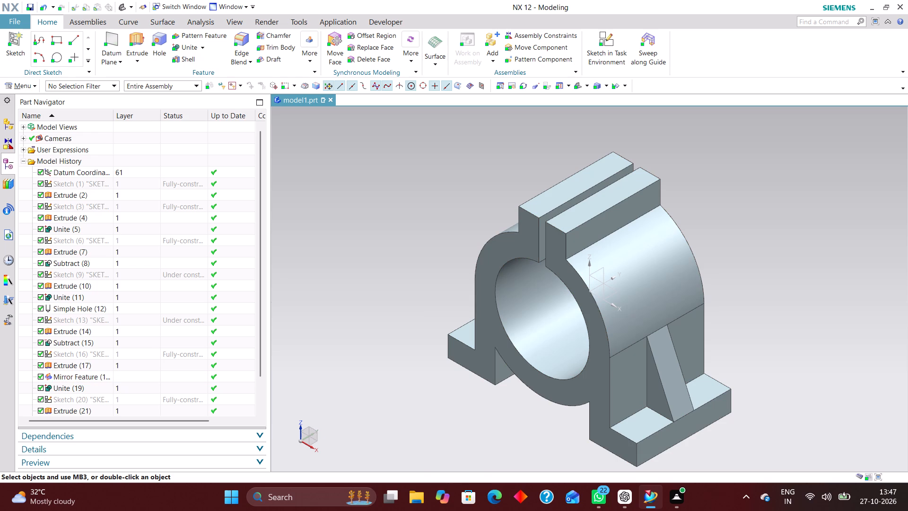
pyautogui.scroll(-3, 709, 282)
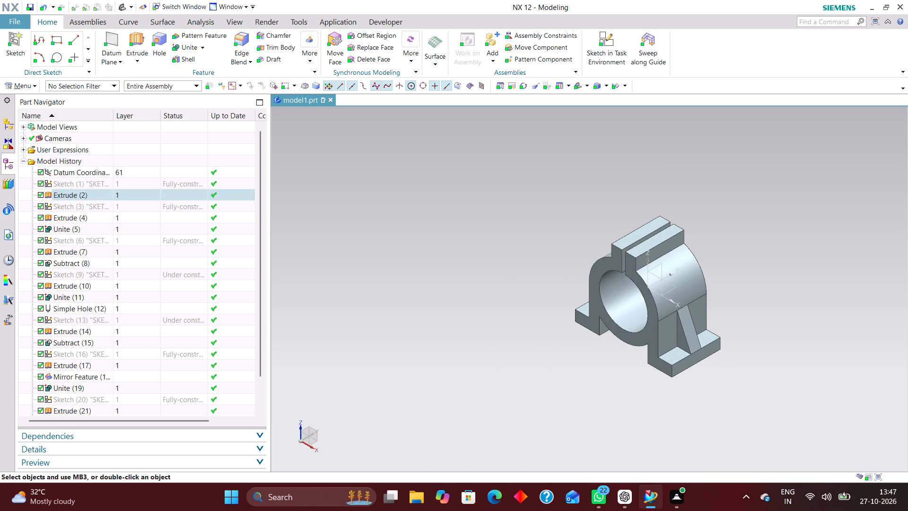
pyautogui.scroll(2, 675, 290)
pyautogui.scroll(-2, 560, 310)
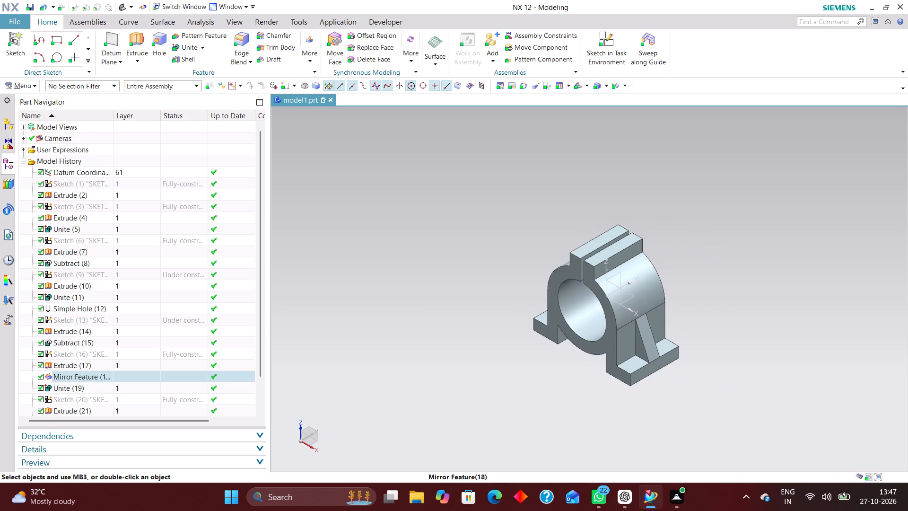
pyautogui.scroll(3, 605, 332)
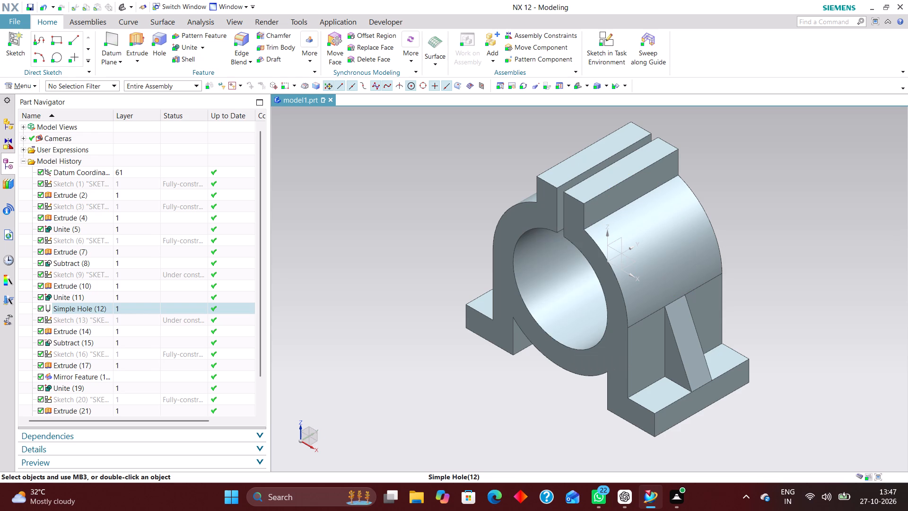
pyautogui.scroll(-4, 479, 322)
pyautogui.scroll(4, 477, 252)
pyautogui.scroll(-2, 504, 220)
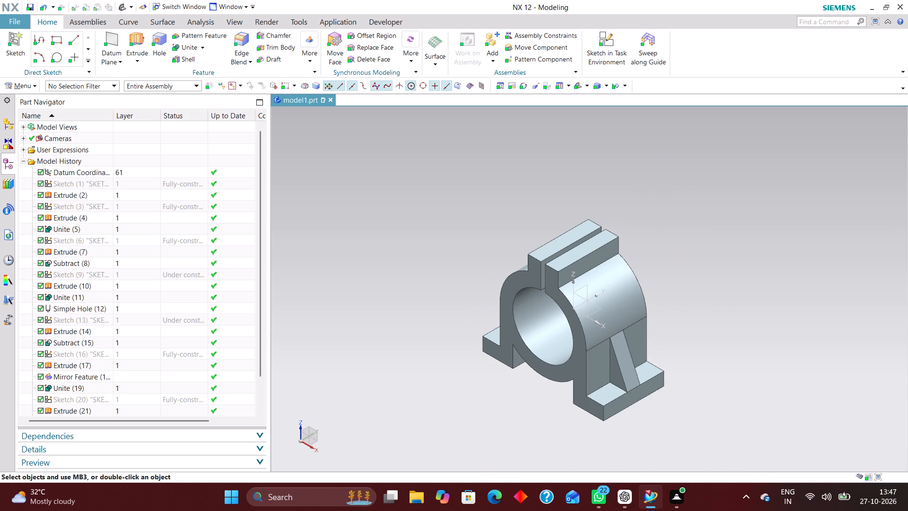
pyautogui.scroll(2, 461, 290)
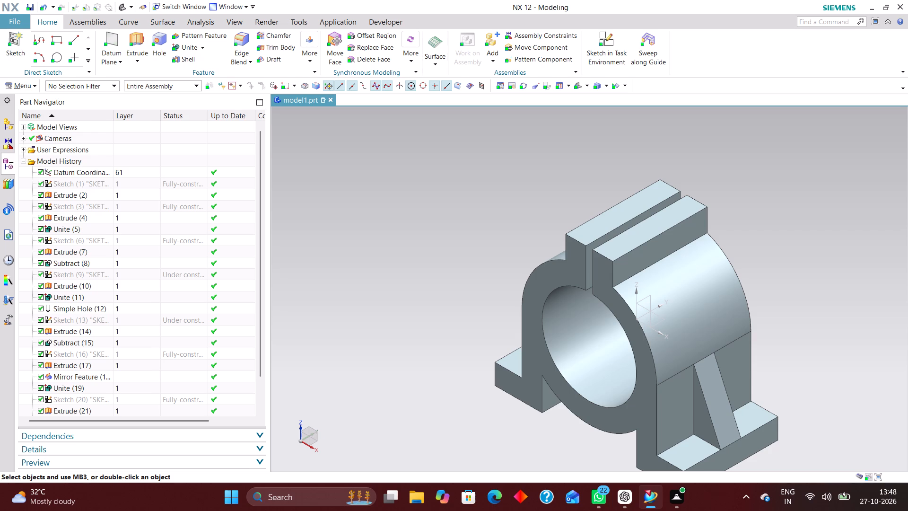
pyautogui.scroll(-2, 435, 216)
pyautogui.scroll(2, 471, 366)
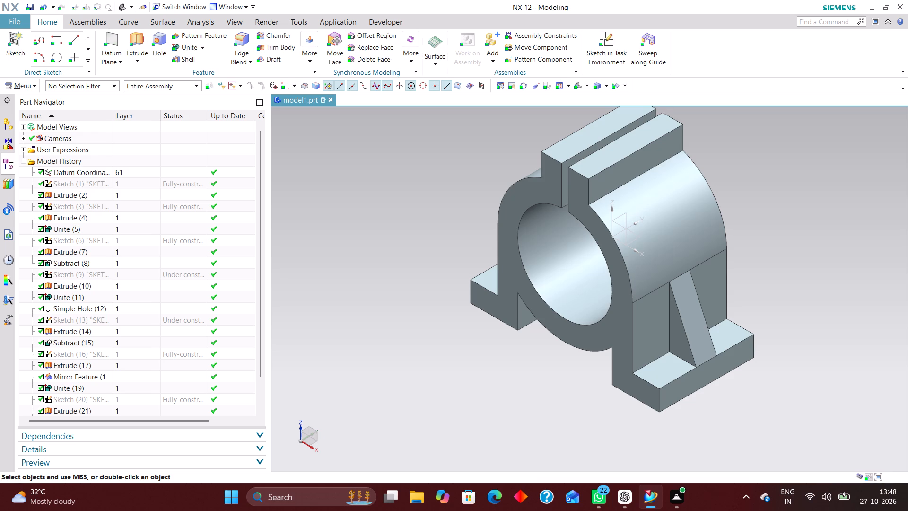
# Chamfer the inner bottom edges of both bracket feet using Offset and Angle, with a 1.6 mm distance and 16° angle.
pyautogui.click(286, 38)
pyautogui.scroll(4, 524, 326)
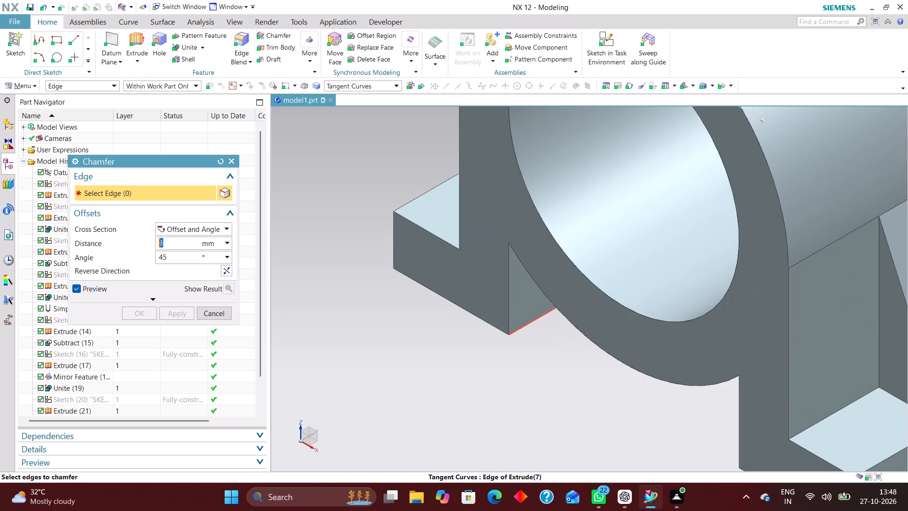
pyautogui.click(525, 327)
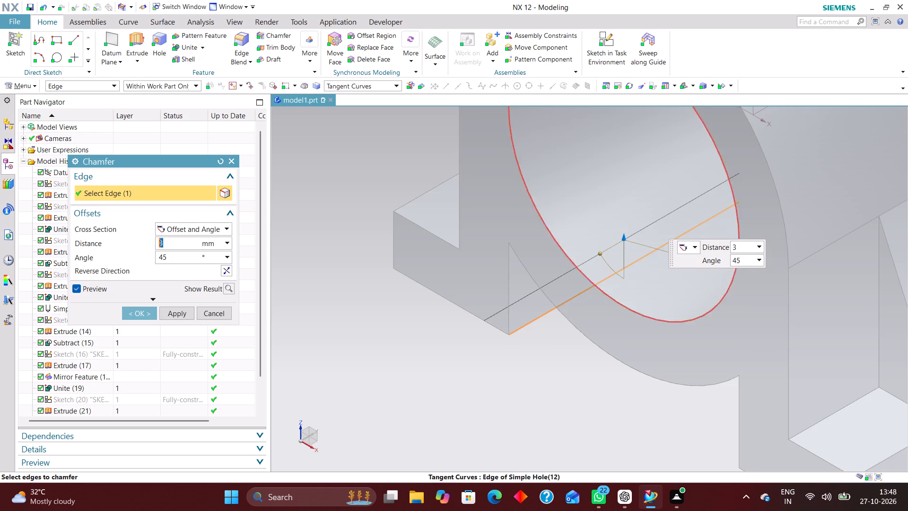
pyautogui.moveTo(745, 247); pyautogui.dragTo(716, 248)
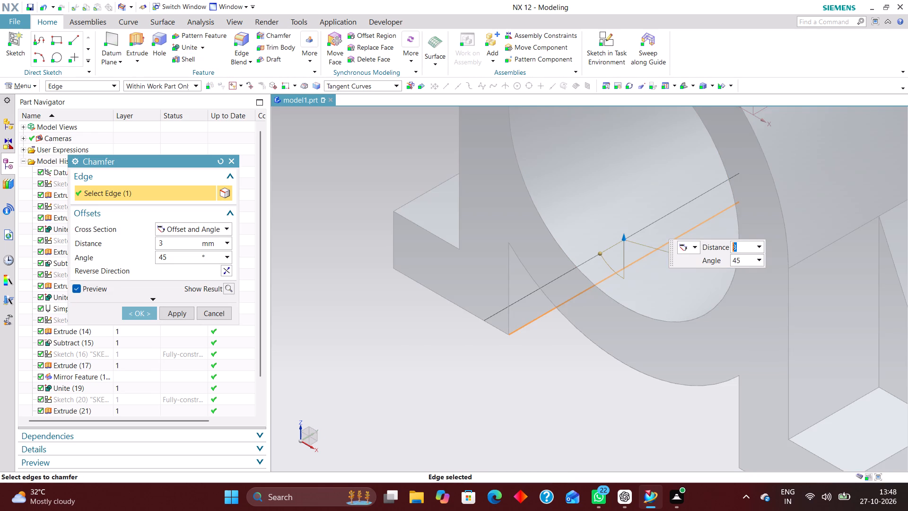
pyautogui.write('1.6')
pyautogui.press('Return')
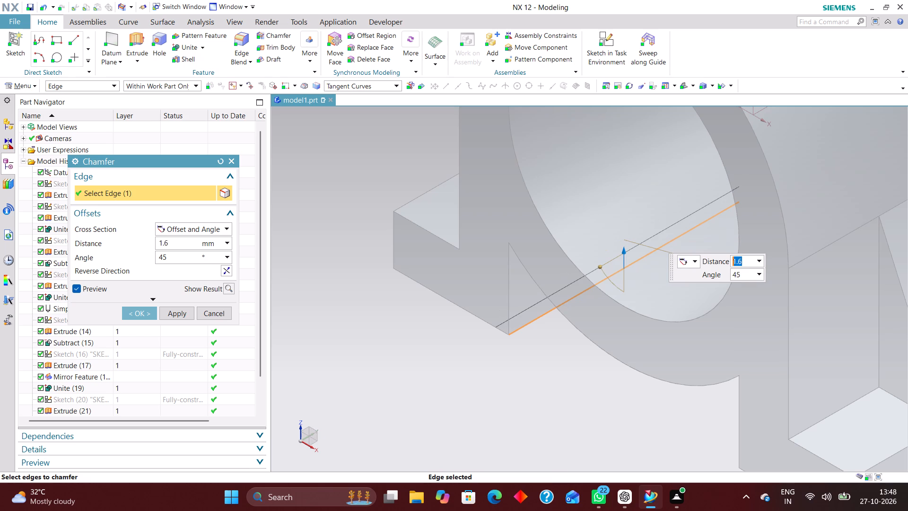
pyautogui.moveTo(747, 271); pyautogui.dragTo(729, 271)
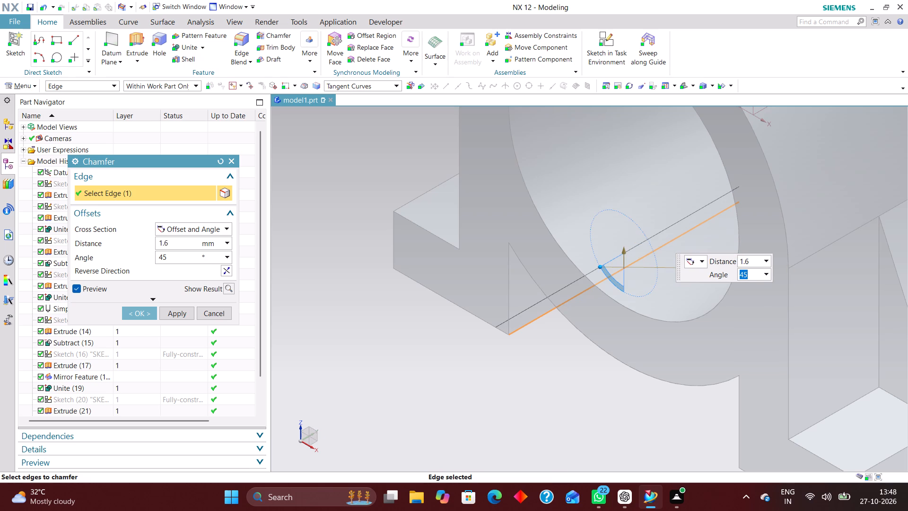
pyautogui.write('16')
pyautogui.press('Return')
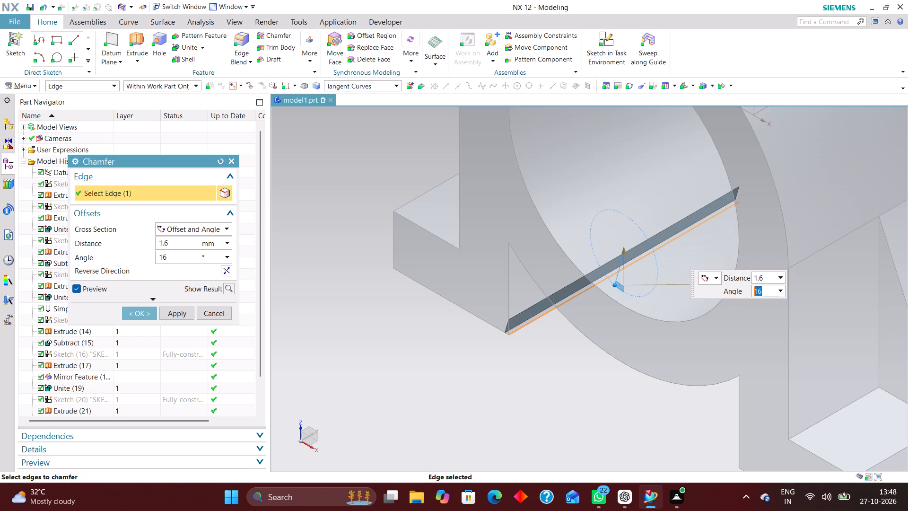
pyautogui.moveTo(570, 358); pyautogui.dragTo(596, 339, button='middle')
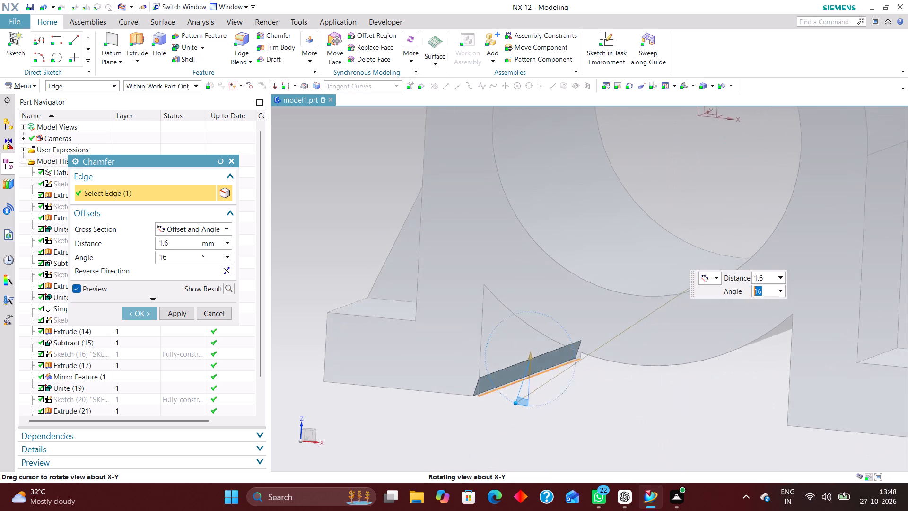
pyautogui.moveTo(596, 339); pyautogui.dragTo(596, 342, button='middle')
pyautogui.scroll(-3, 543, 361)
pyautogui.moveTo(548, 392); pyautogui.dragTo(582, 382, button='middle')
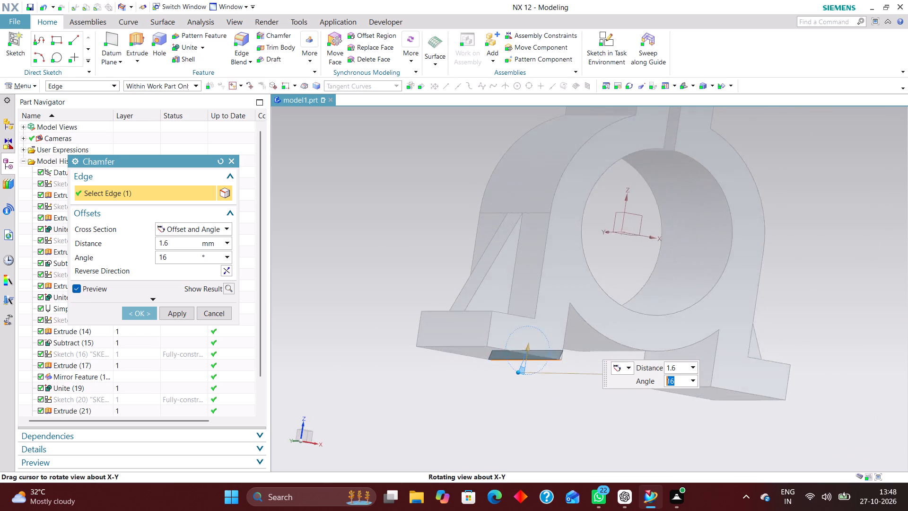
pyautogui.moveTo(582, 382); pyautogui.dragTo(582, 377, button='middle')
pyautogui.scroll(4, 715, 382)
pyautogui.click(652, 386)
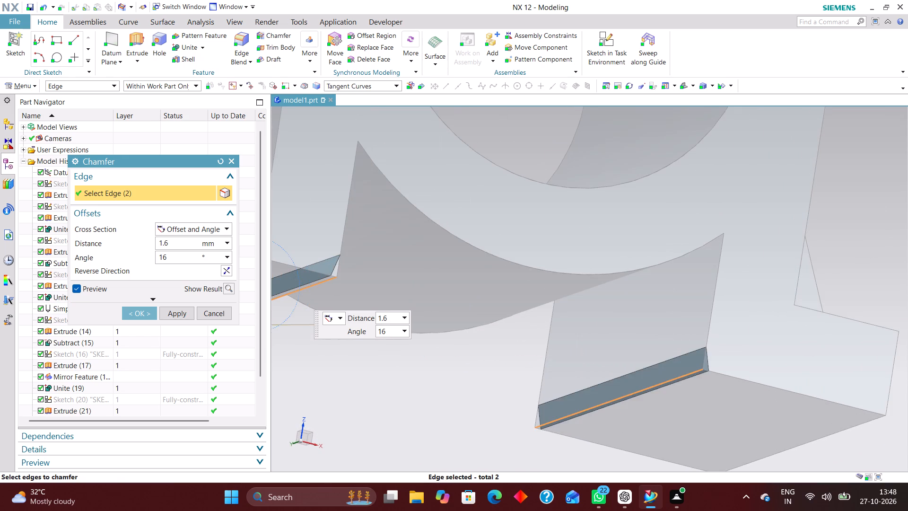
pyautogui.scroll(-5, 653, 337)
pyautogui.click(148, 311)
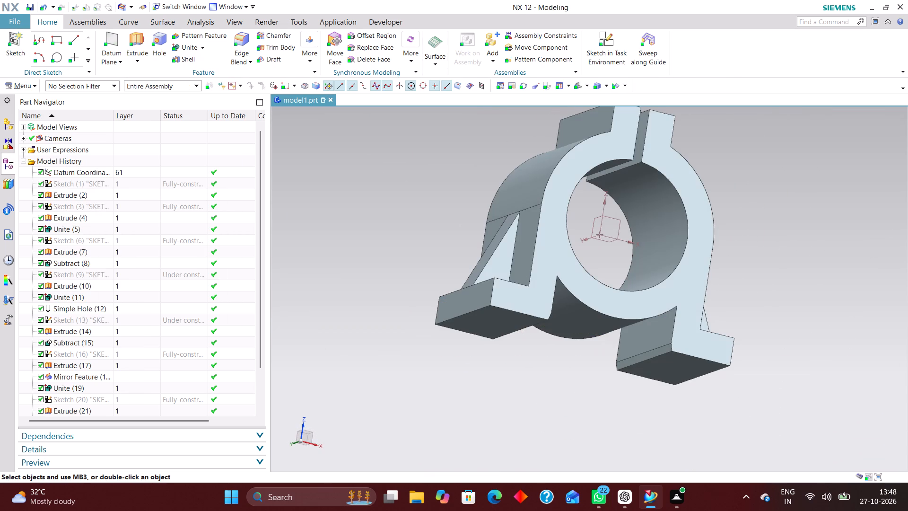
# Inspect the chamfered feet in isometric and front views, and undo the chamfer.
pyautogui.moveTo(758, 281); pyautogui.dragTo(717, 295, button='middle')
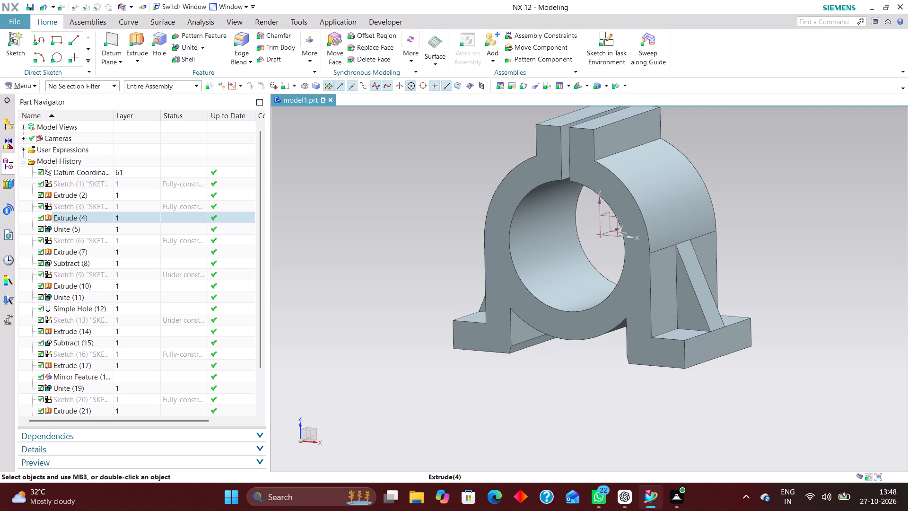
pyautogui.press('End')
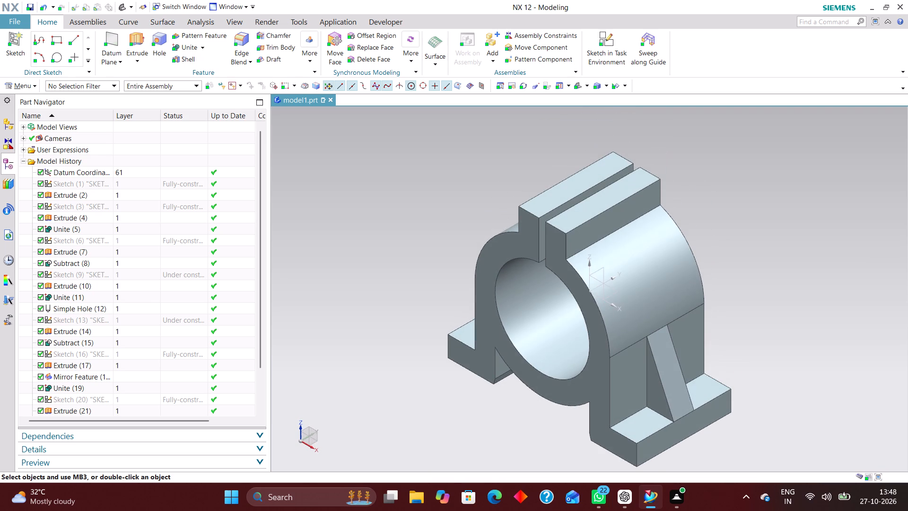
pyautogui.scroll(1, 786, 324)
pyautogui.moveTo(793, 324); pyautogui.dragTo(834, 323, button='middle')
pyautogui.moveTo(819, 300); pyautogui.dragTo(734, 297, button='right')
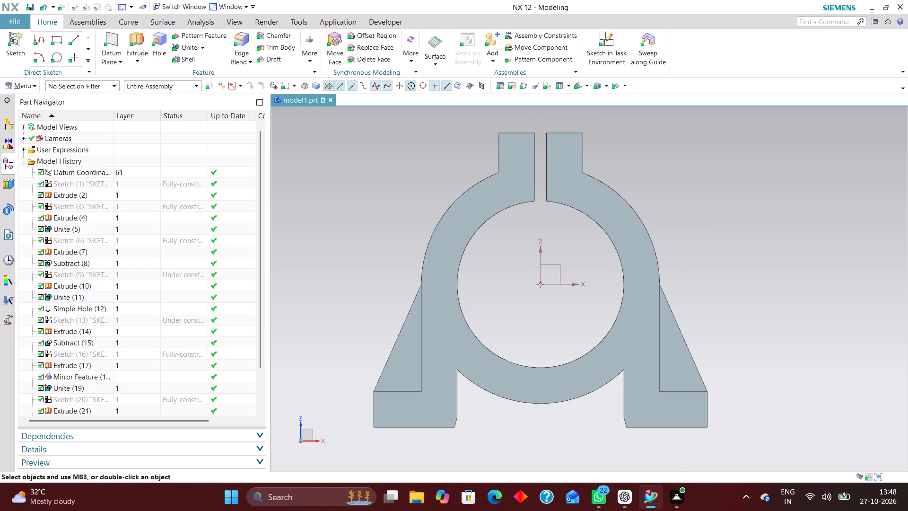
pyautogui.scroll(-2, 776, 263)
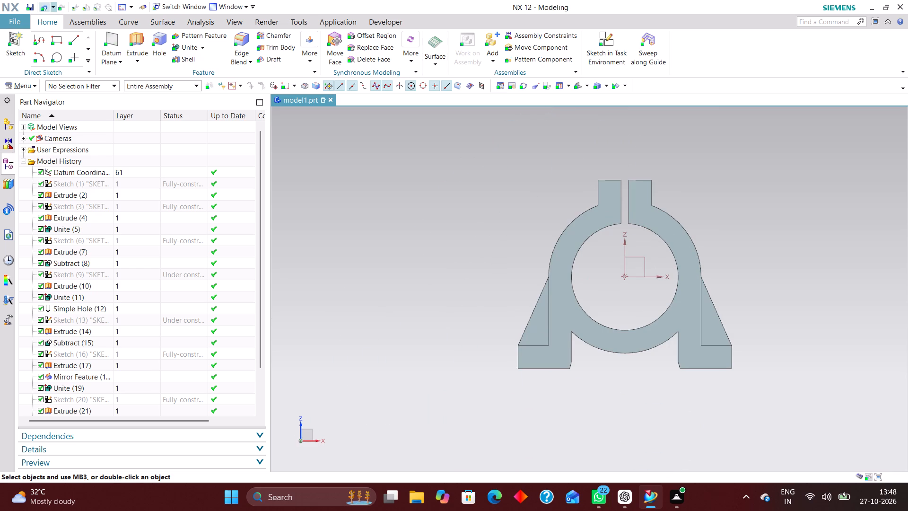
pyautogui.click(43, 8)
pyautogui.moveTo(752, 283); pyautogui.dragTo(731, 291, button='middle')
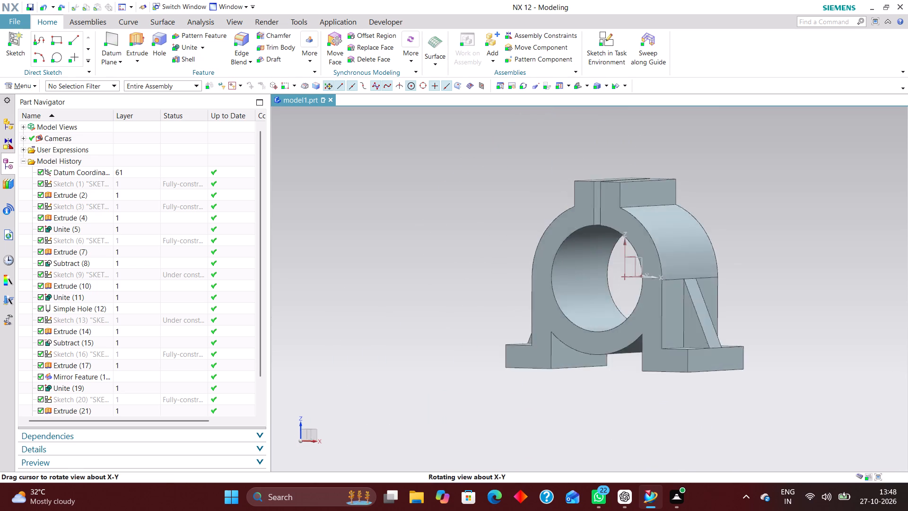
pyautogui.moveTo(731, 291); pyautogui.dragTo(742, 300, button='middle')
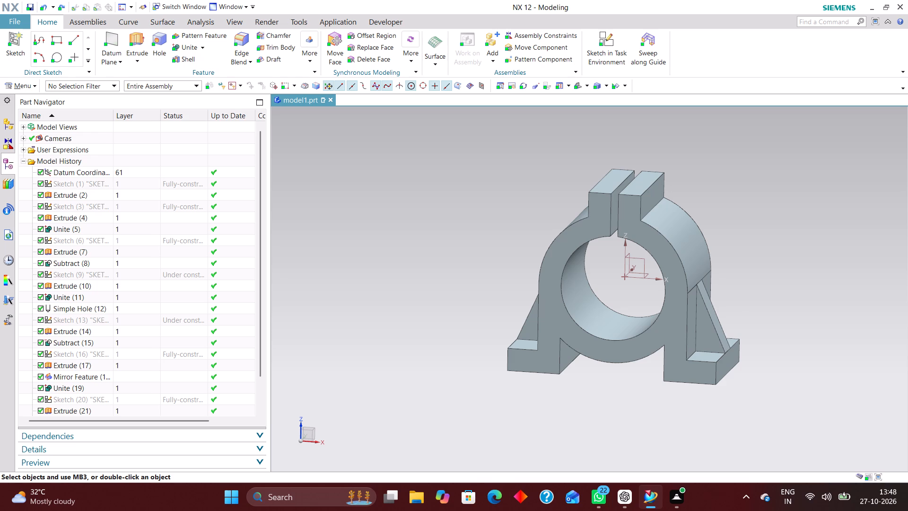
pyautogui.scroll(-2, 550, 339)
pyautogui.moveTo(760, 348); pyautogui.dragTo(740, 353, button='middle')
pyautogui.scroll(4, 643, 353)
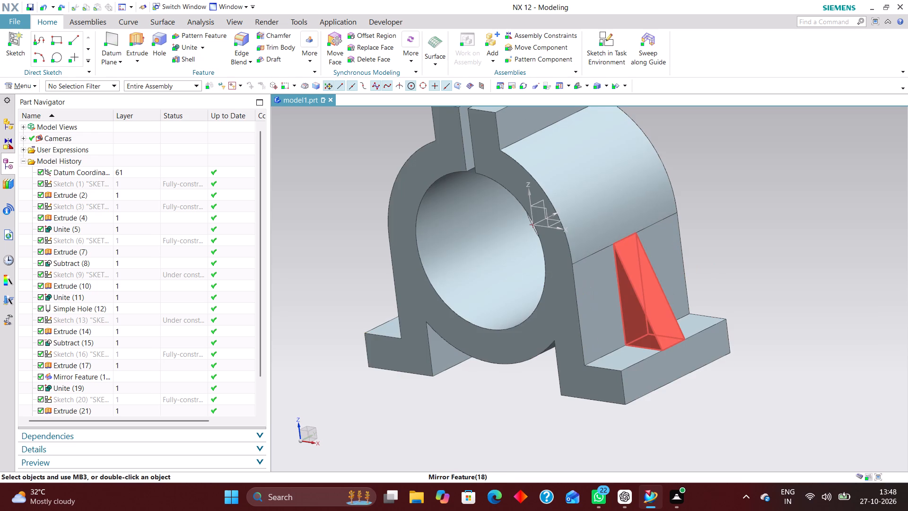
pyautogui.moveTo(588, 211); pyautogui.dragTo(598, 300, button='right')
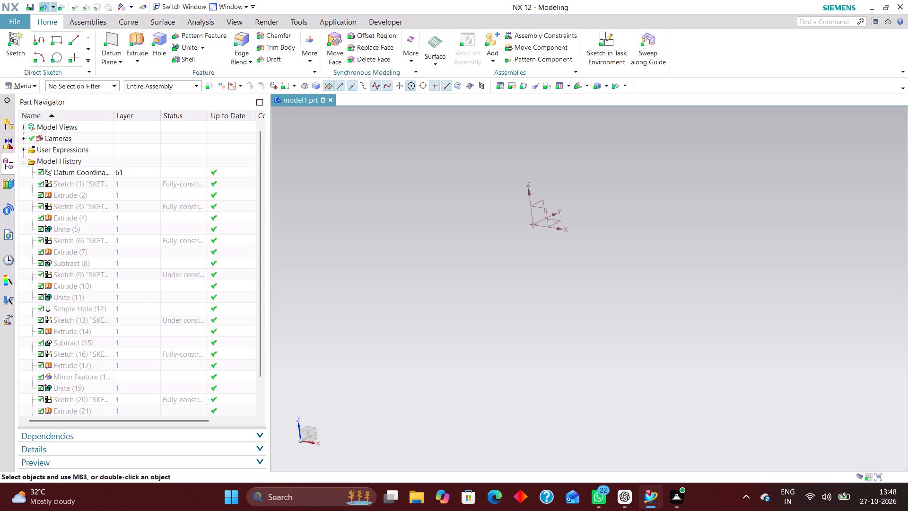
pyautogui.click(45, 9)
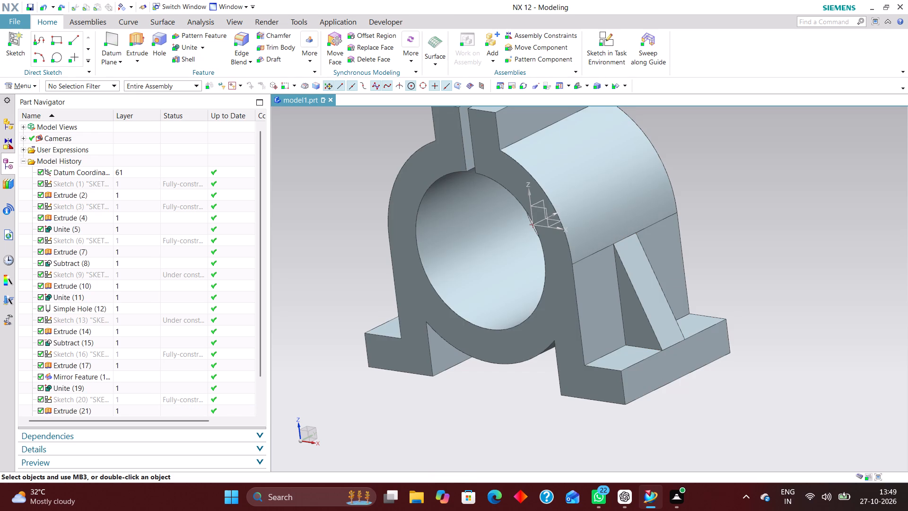
# Start a simple through-body Hole on the foot's top face and place four sketch points, two per foot, either side of the ribs.
pyautogui.moveTo(748, 306); pyautogui.dragTo(763, 316, button='middle')
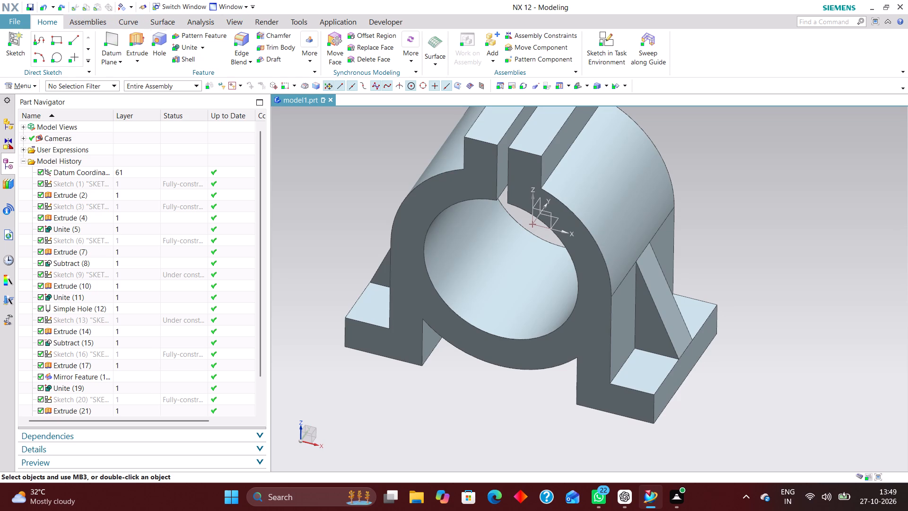
pyautogui.click(166, 39)
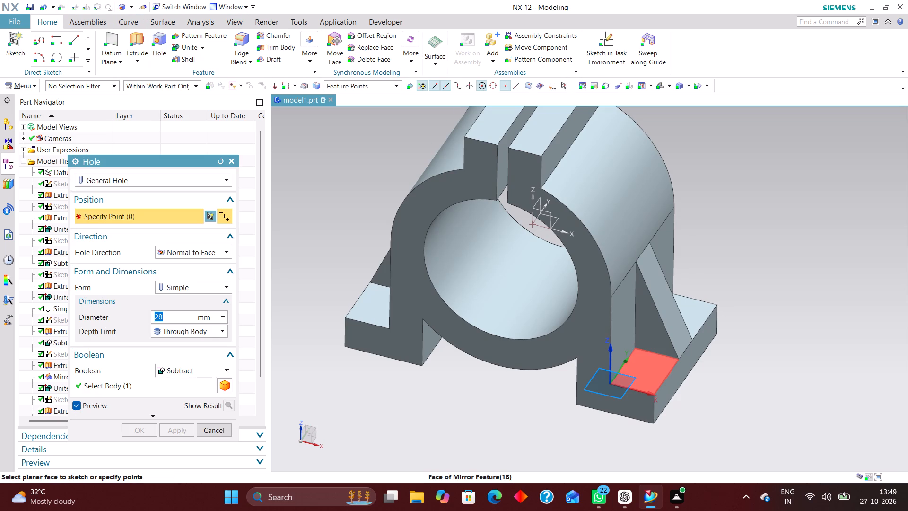
pyautogui.click(645, 377)
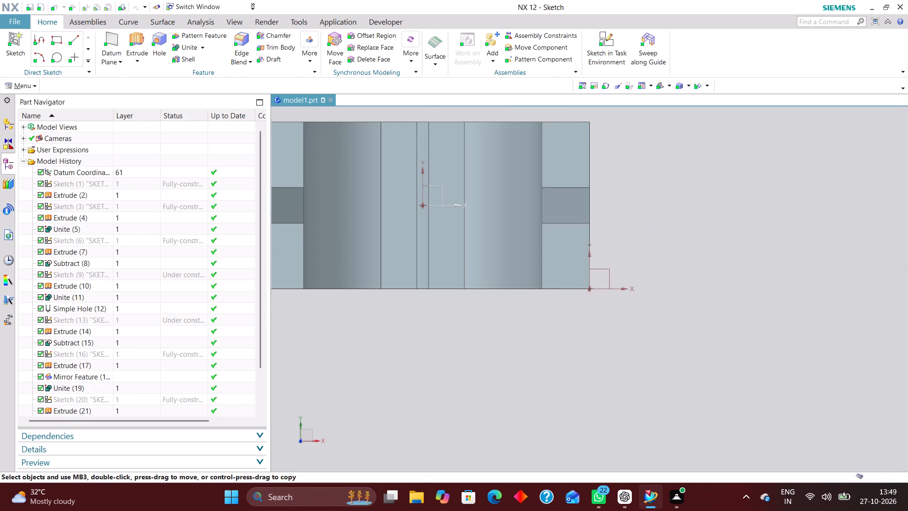
pyautogui.scroll(-1, 687, 357)
pyautogui.click(591, 193)
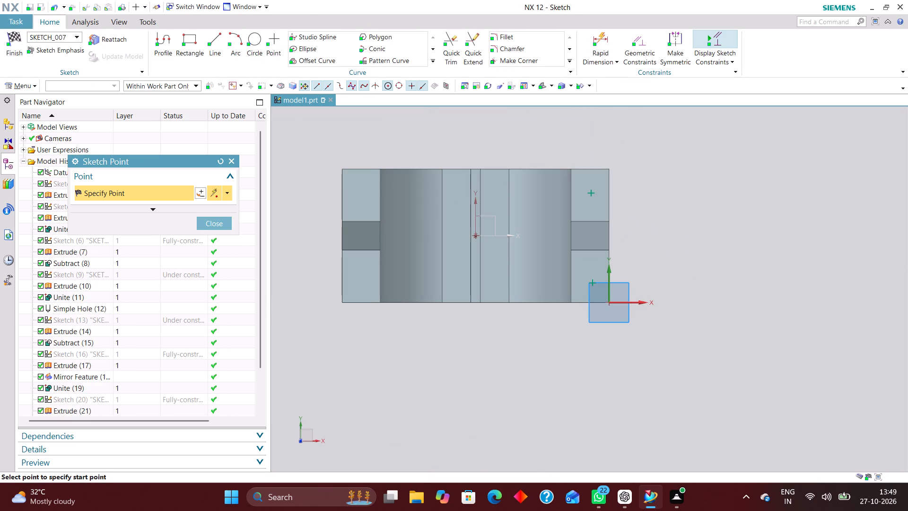
pyautogui.click(362, 191)
pyautogui.click(361, 280)
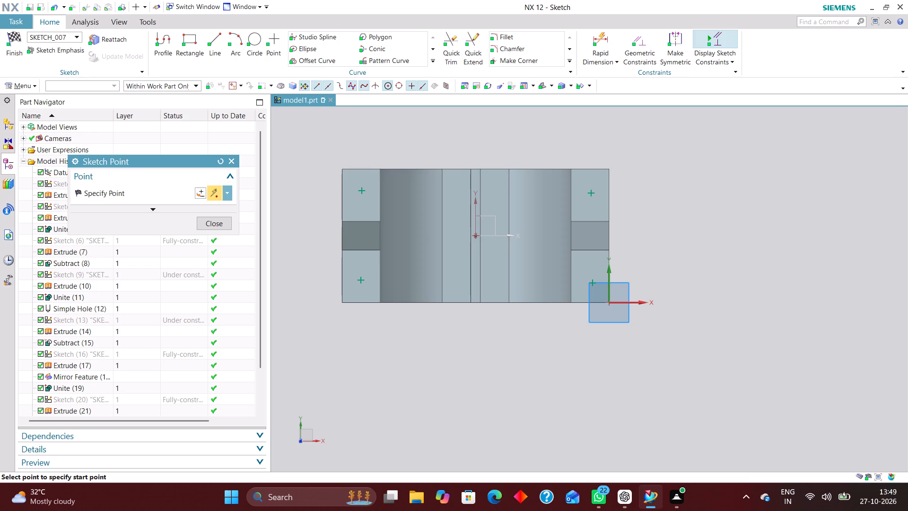
# Dimension the rear hole point on the +X foot 5.5 mm from the foot's rear edge.
pyautogui.moveTo(651, 272); pyautogui.dragTo(620, 314, button='middle')
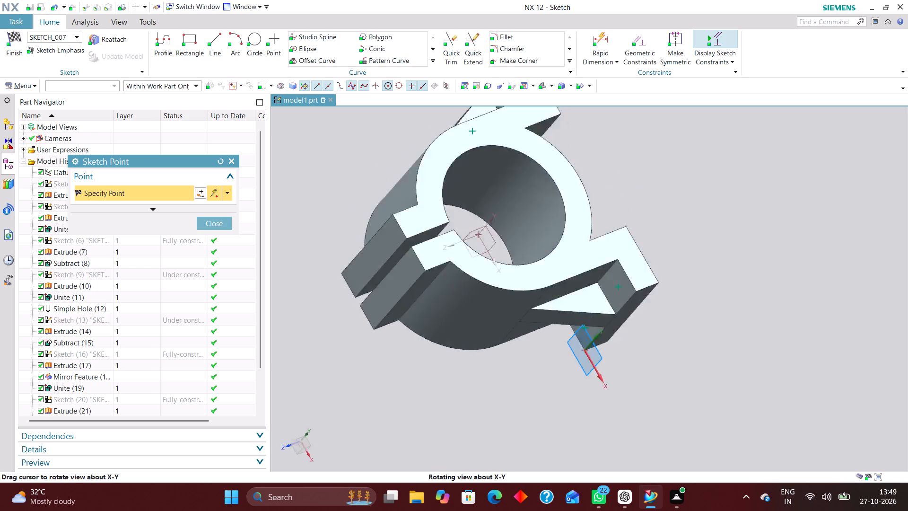
pyautogui.moveTo(620, 314); pyautogui.dragTo(655, 314, button='middle')
pyautogui.moveTo(666, 296); pyautogui.dragTo(625, 299, button='right')
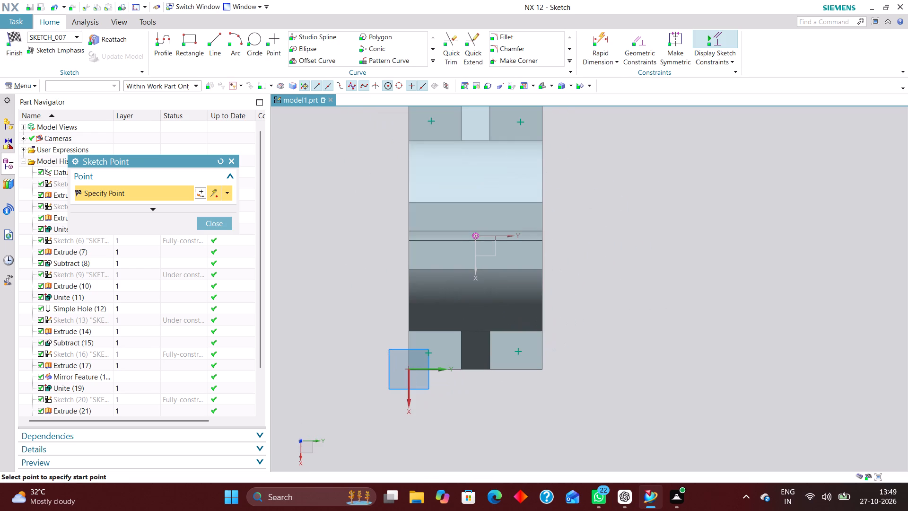
pyautogui.click(599, 36)
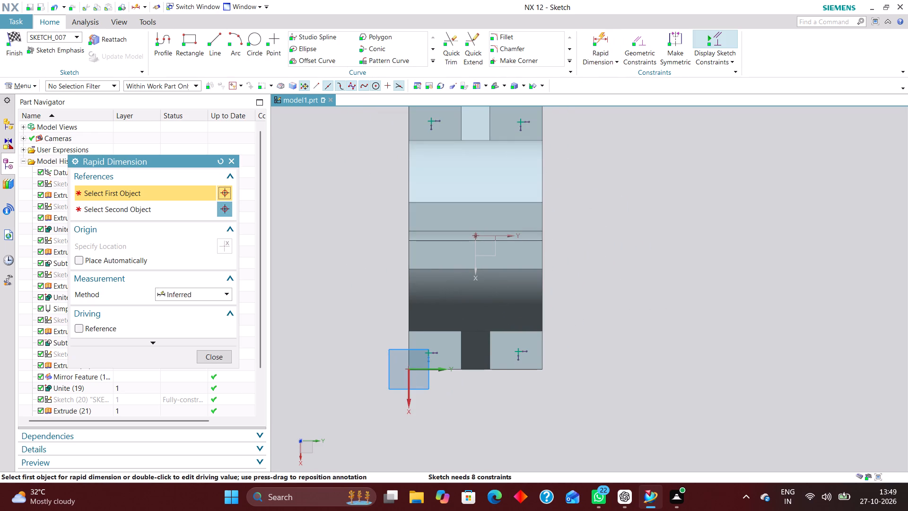
pyautogui.scroll(-3, 525, 333)
pyautogui.scroll(4, 530, 370)
pyautogui.click(511, 301)
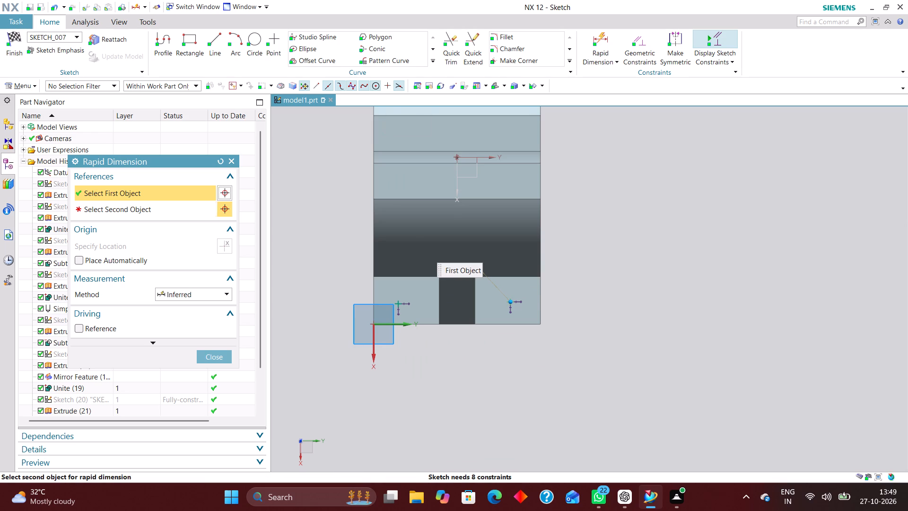
pyautogui.click(541, 305)
pyautogui.click(533, 388)
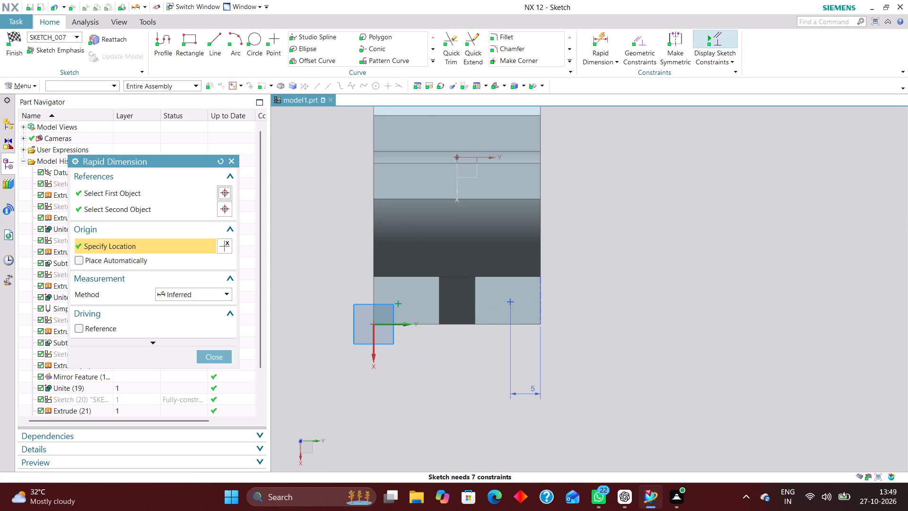
pyautogui.write('5.5')
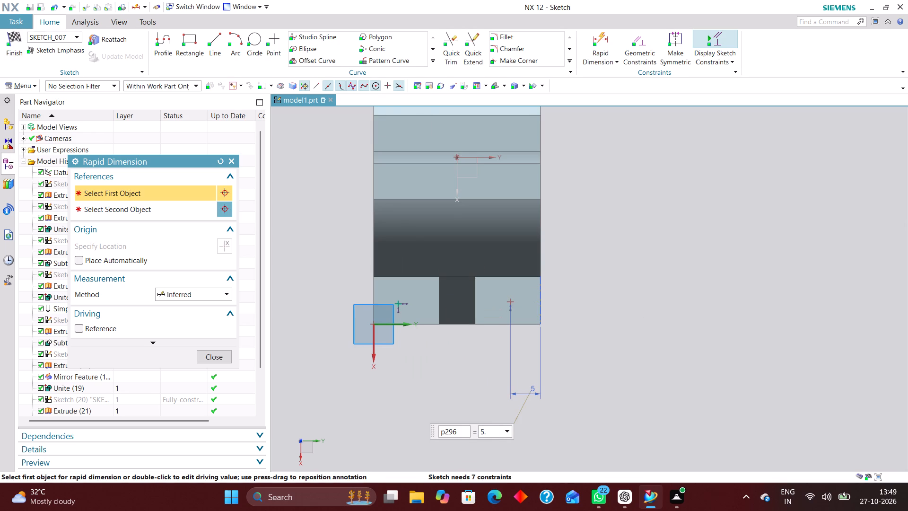
pyautogui.press('Return')
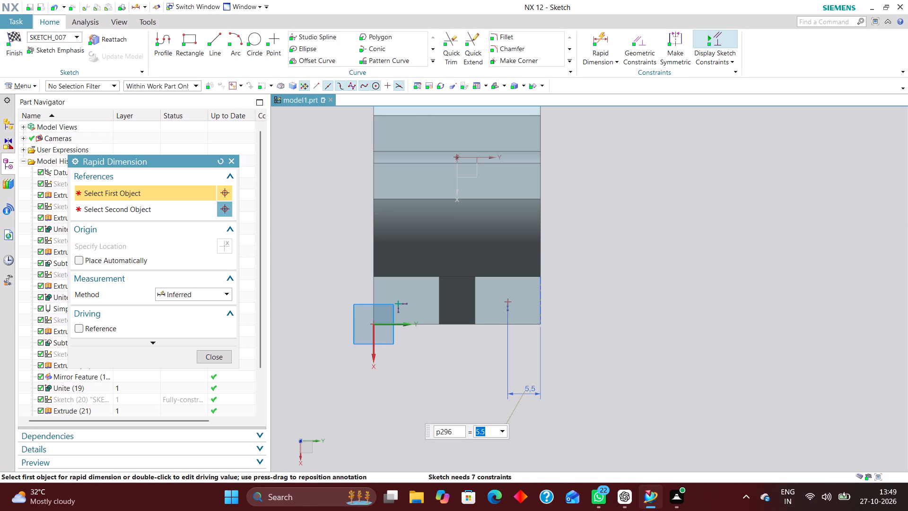
# Dimension the front hole point on the +X foot 5.5 mm from the foot's front edge.
pyautogui.click(373, 351)
pyautogui.click(399, 303)
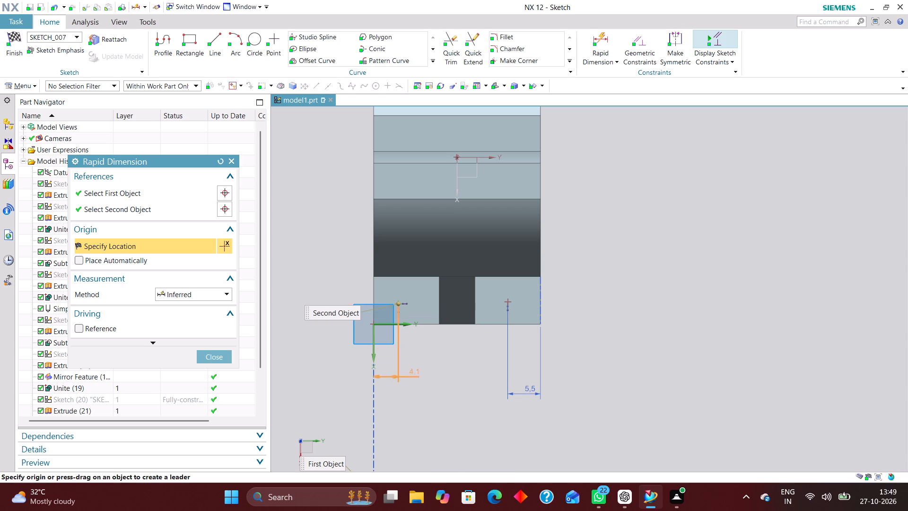
pyautogui.click(388, 412)
pyautogui.press('5')
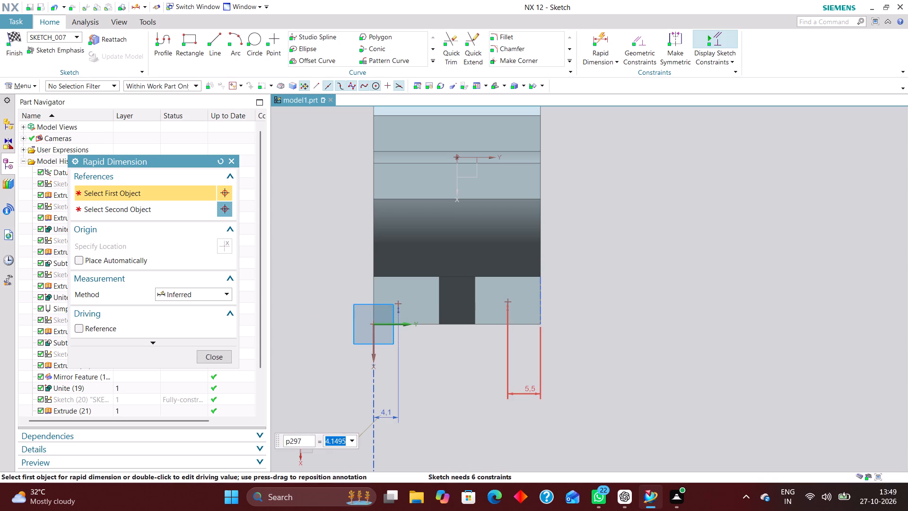
pyautogui.write('.5')
pyautogui.press('Return')
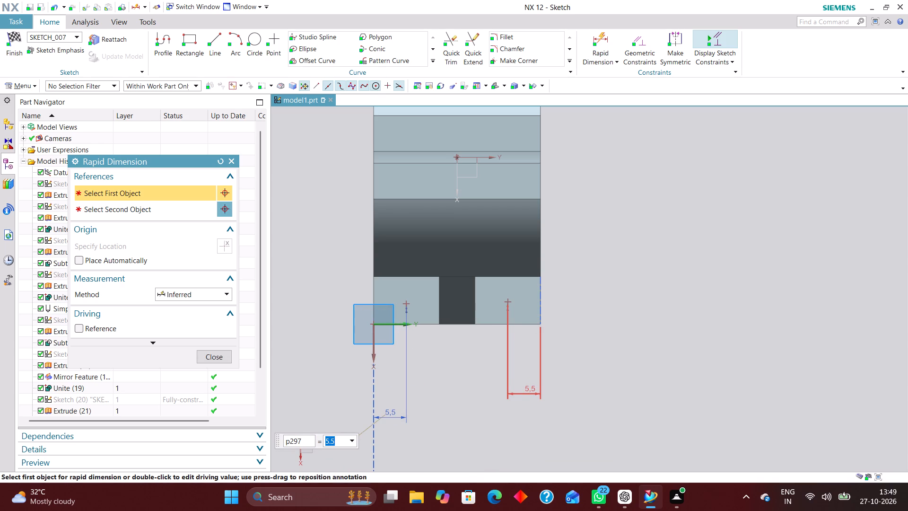
# Dimension the rear hole point on the -X foot 5.5 mm from the foot's rear edge.
pyautogui.scroll(-2, 462, 399)
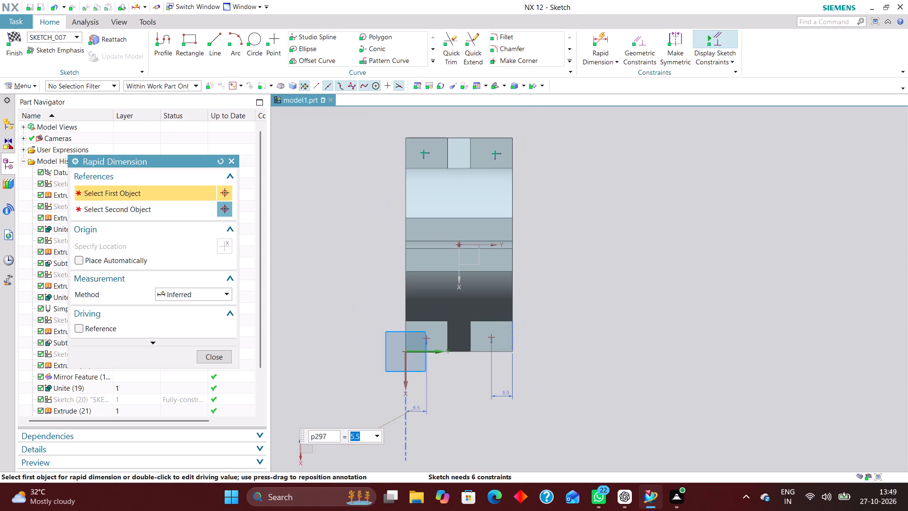
pyautogui.scroll(3, 491, 136)
pyautogui.click(500, 169)
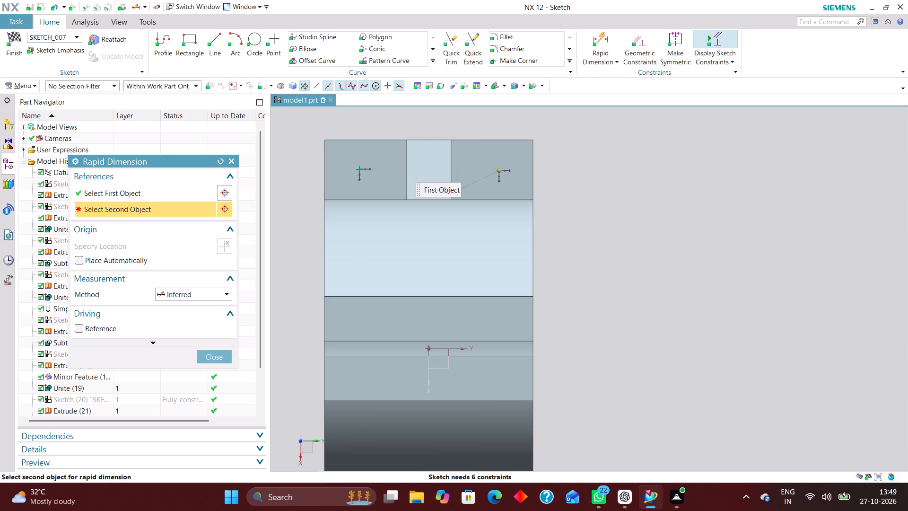
pyautogui.click(532, 175)
pyautogui.scroll(-3, 551, 234)
pyautogui.click(533, 139)
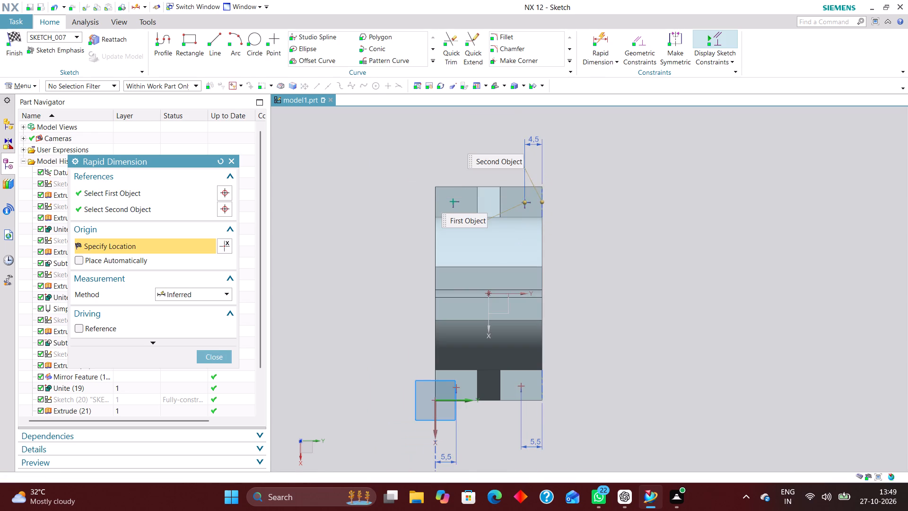
pyautogui.write('5.5')
pyautogui.press('Return')
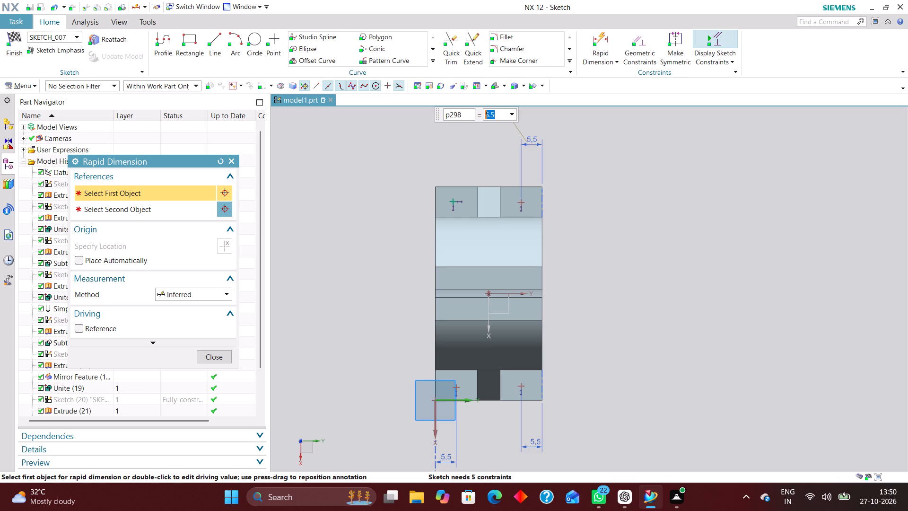
# Dimension the rear hole point on the -X foot 4 mm from the foot's outer long-side edge.
pyautogui.scroll(-1, 602, 235)
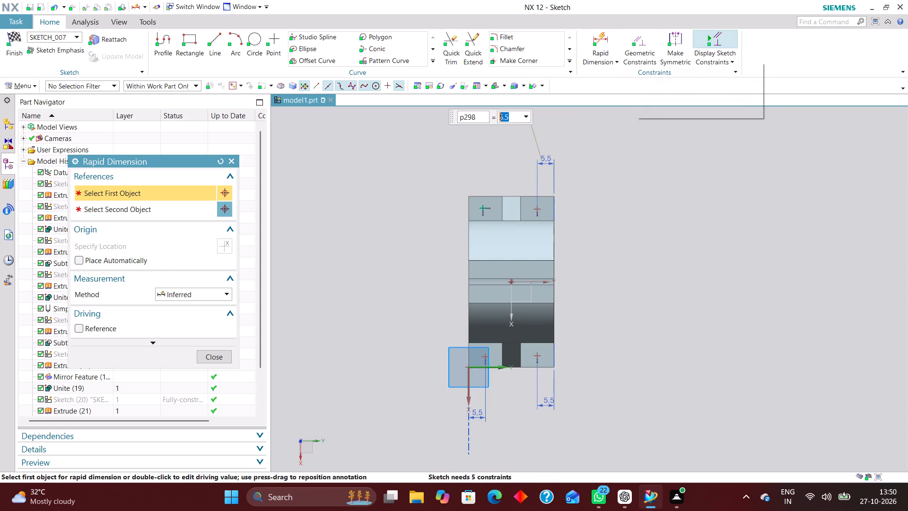
pyautogui.scroll(4, 487, 210)
pyautogui.scroll(-3, 495, 172)
pyautogui.scroll(3, 565, 187)
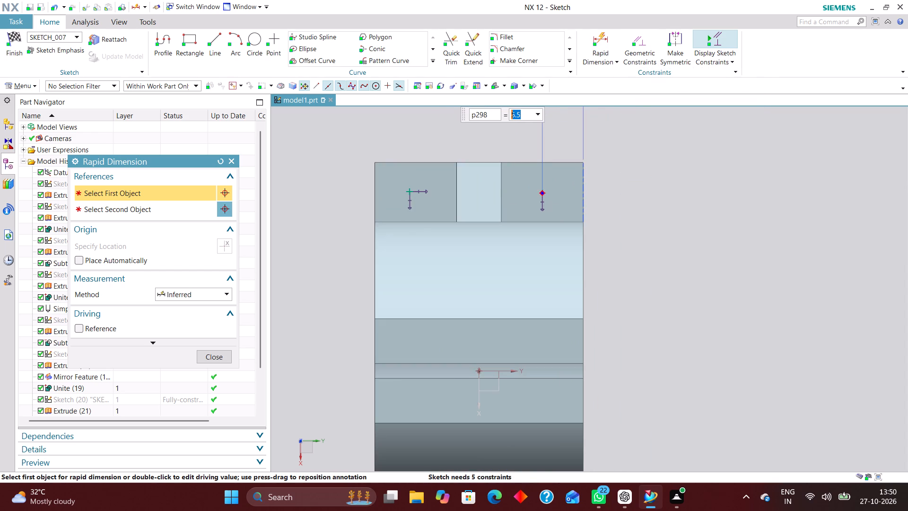
pyautogui.click(531, 161)
pyautogui.click(542, 193)
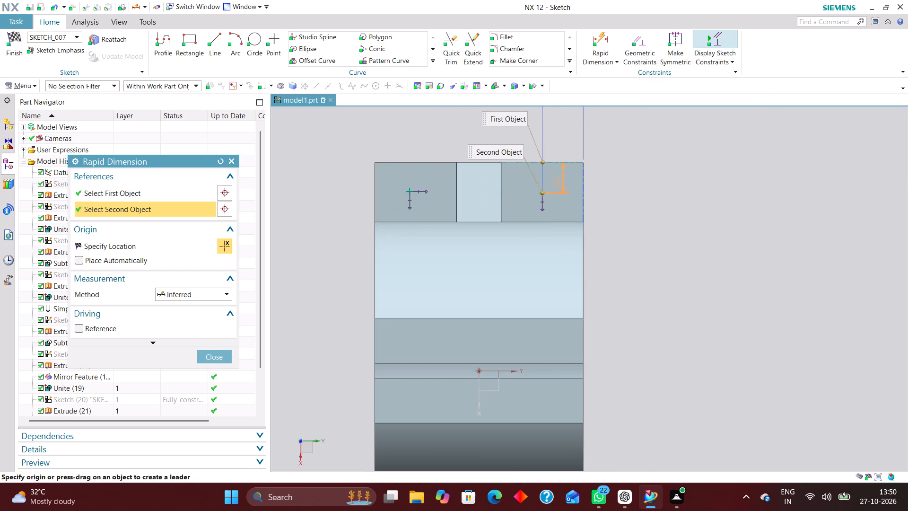
pyautogui.click(647, 177)
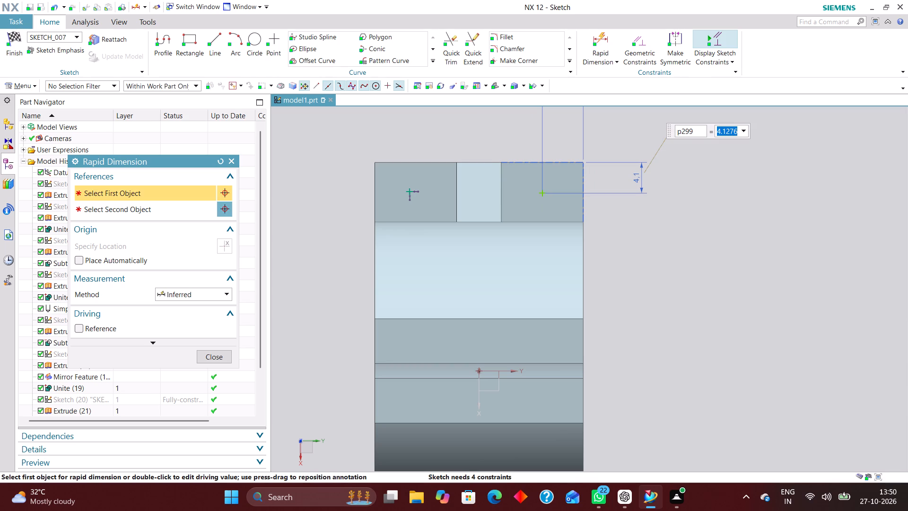
pyautogui.press('4')
pyautogui.press('Return')
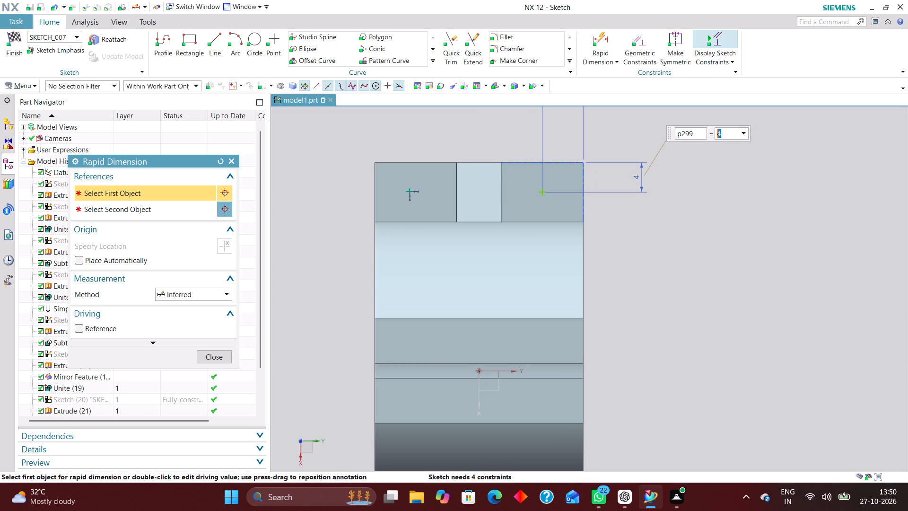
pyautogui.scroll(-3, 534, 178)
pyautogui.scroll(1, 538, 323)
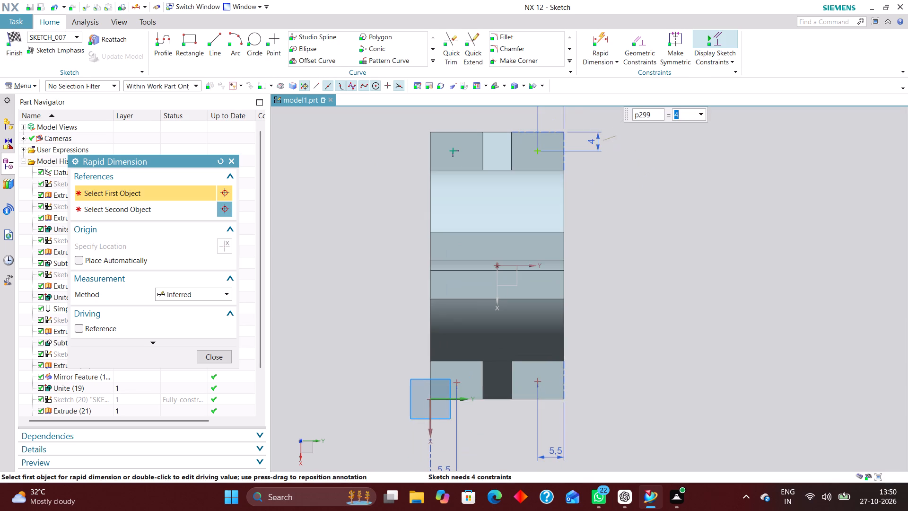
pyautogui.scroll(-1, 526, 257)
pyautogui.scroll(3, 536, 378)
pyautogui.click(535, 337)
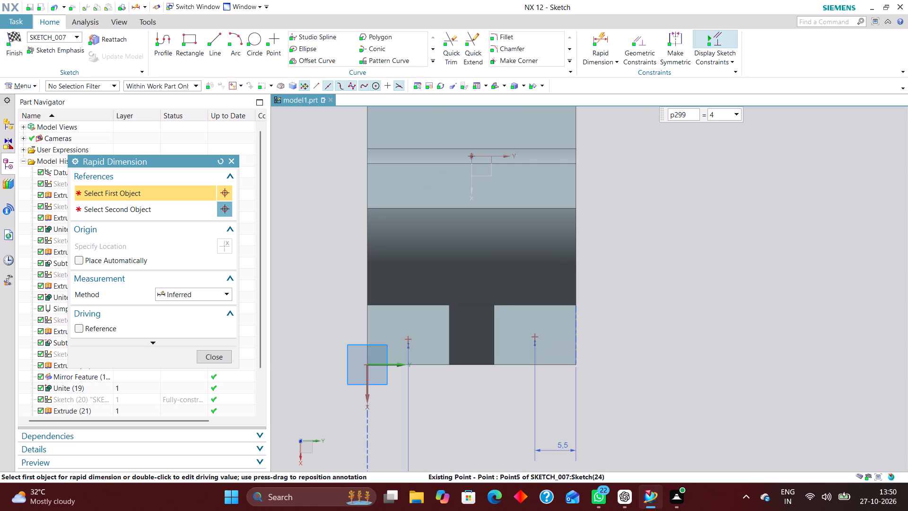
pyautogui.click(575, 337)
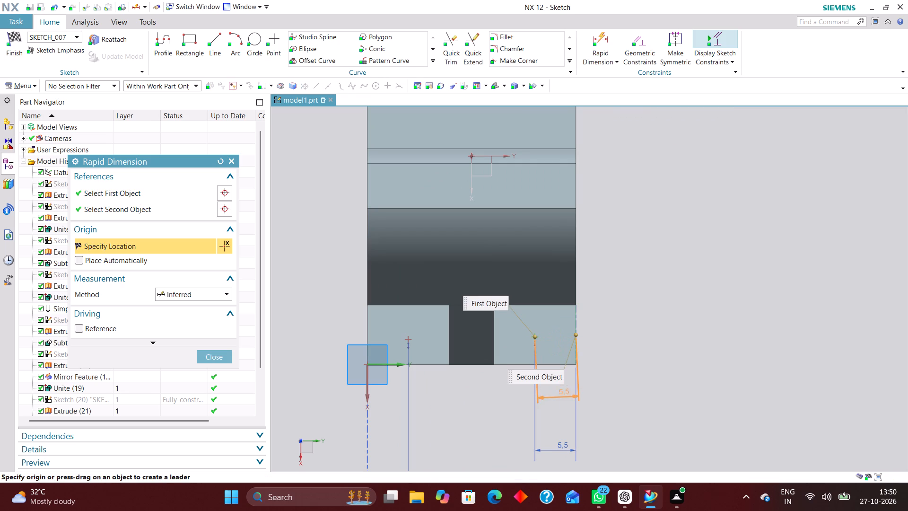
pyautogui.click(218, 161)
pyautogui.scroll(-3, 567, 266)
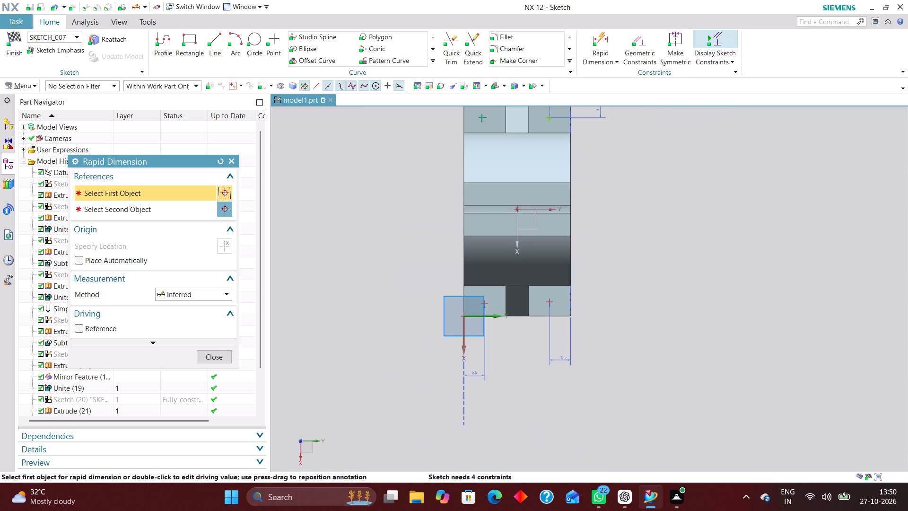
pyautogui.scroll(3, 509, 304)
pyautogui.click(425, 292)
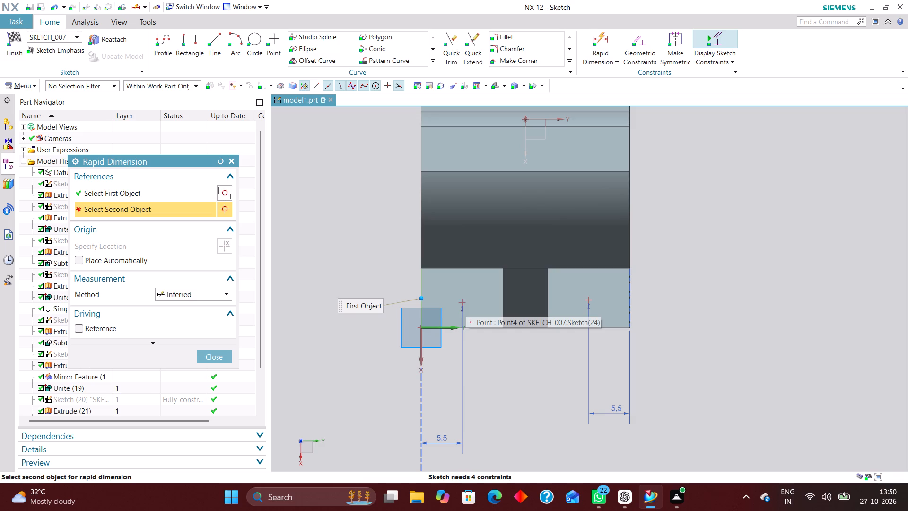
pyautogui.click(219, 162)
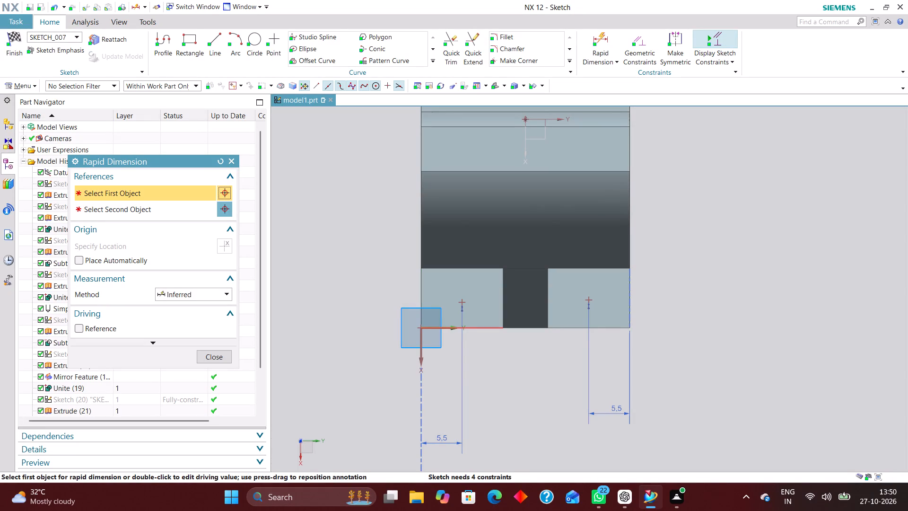
# Dimension the front hole point on the +X foot 4 mm from the foot's outer long-side edge.
pyautogui.click(471, 329)
pyautogui.click(463, 302)
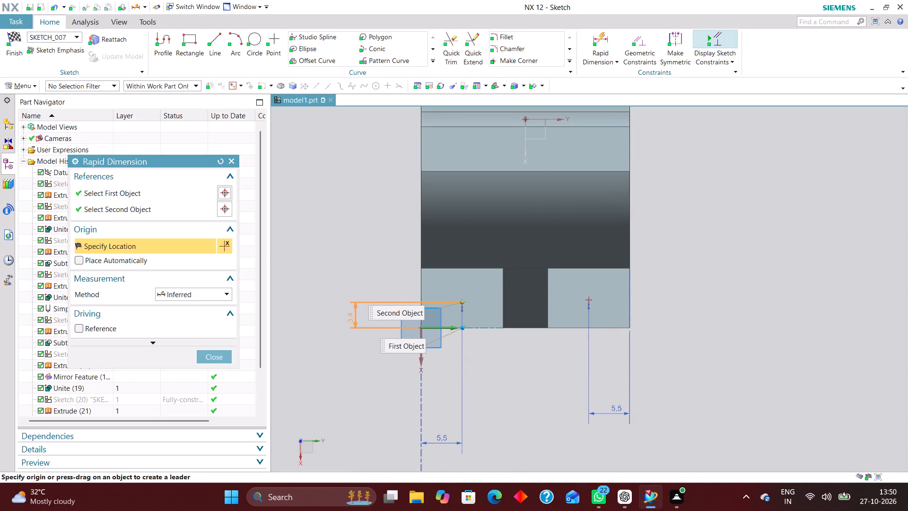
pyautogui.click(356, 313)
pyautogui.press('4')
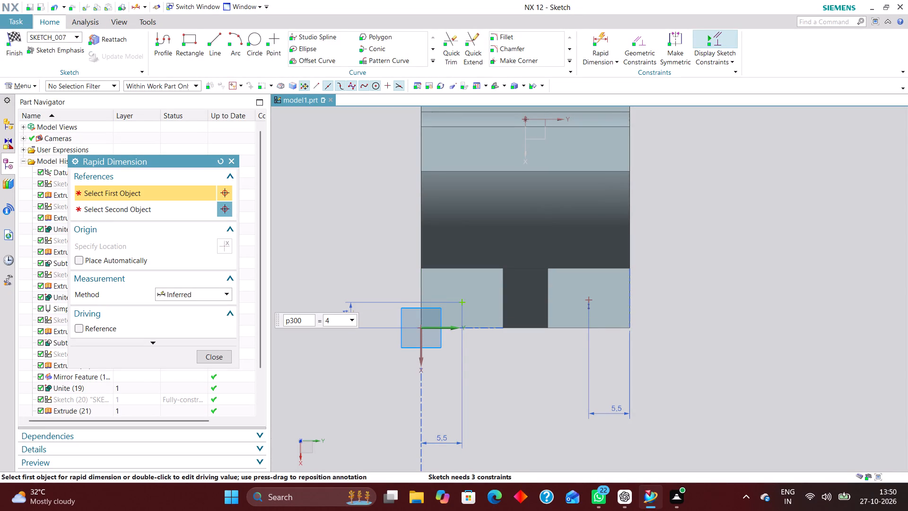
pyautogui.press('Return')
pyautogui.click(216, 357)
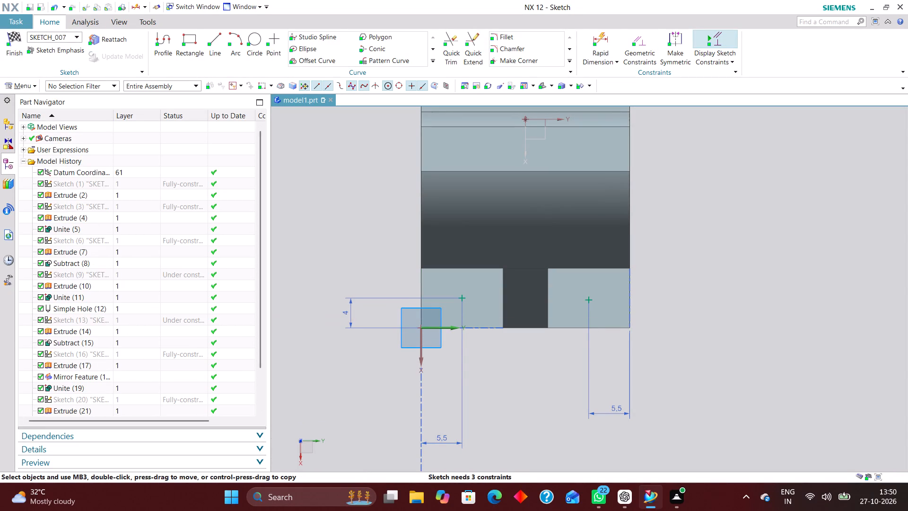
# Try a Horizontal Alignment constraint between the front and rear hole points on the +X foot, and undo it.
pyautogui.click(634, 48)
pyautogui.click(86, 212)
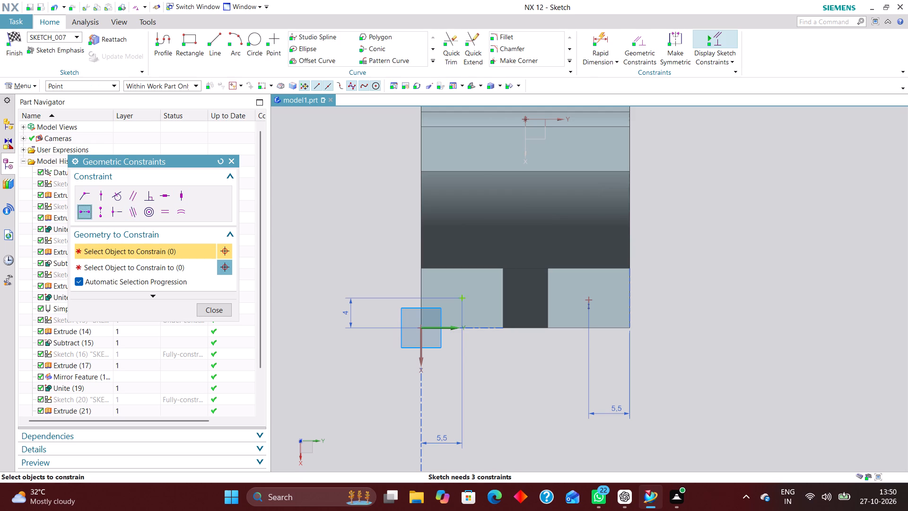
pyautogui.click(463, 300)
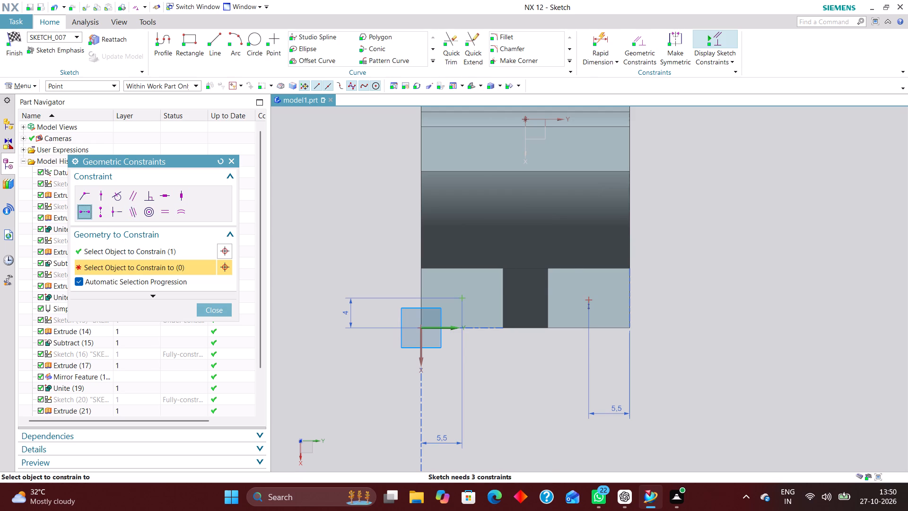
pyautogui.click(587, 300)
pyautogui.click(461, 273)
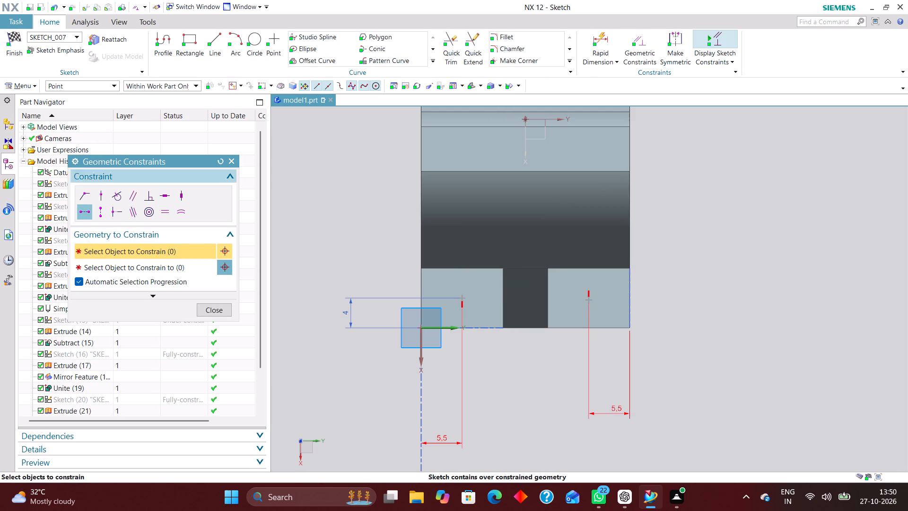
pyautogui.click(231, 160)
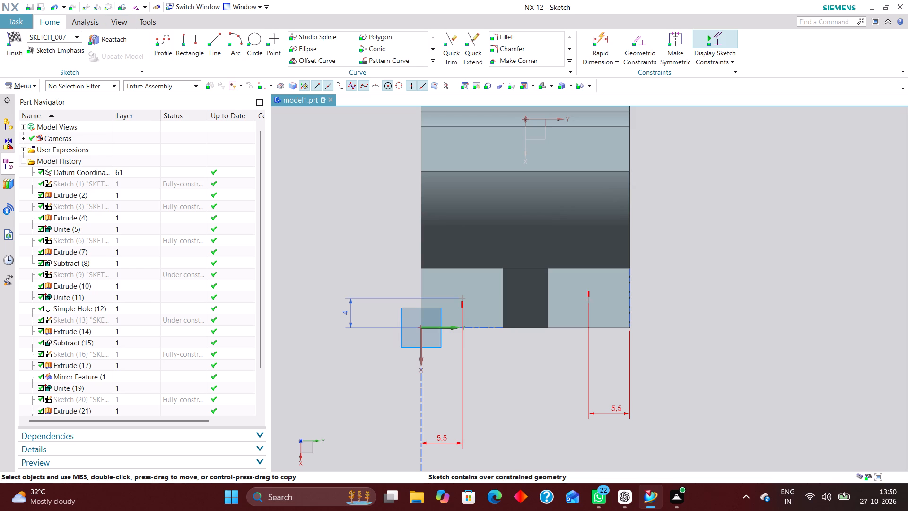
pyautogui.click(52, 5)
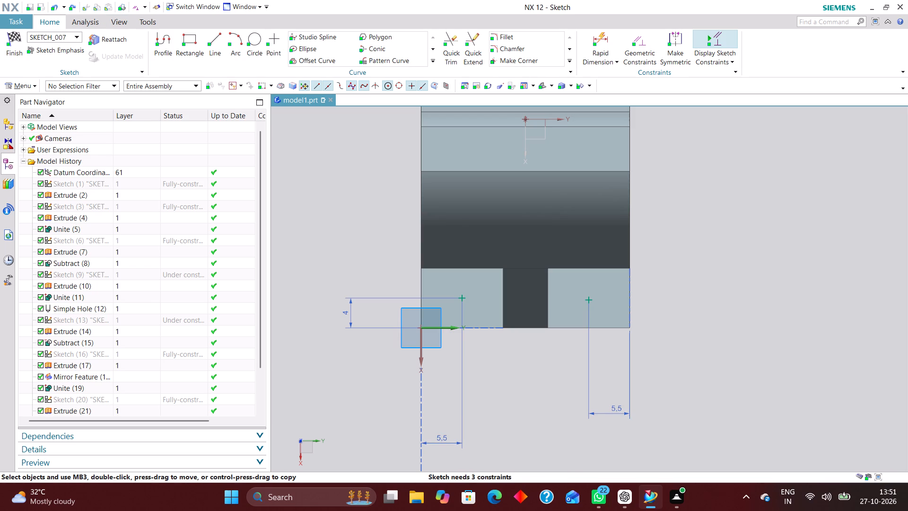
# Dimension the rear hole point on the +X foot 4 mm from the foot's outer long-side edge.
pyautogui.click(637, 39)
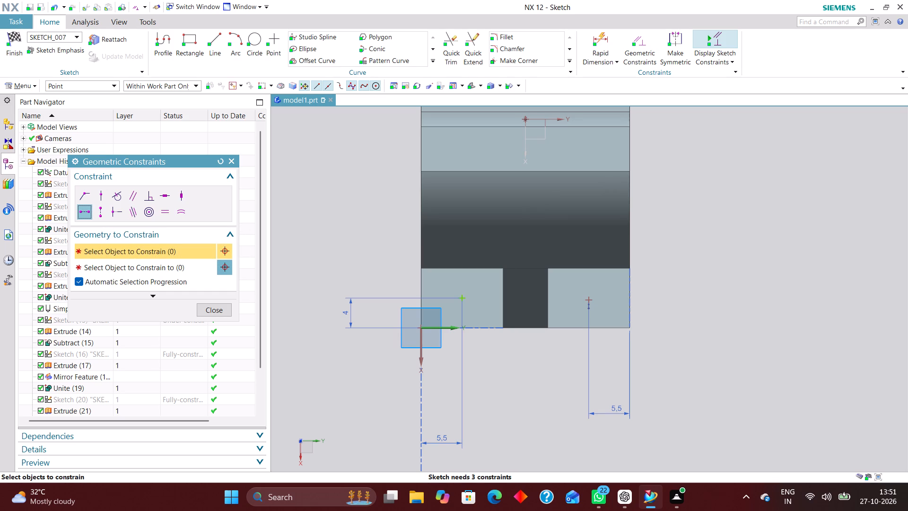
pyautogui.scroll(-1, 432, 332)
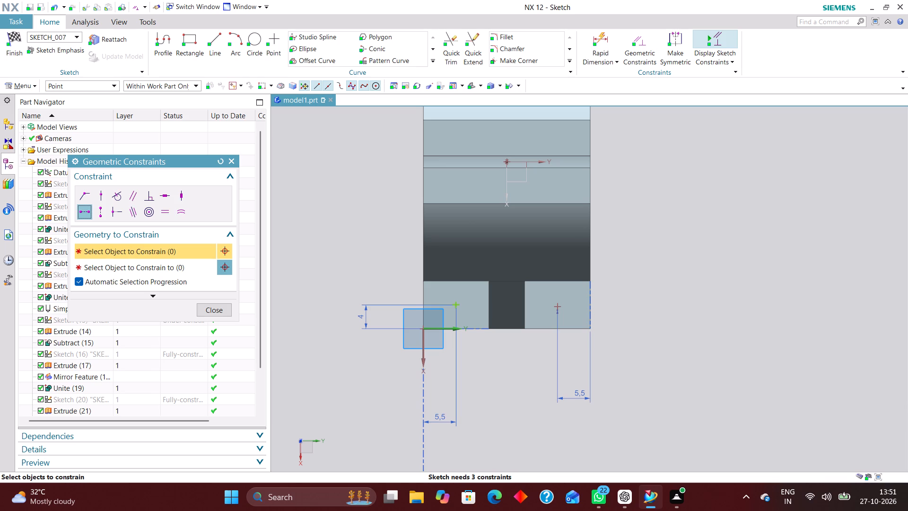
pyautogui.click(595, 42)
pyautogui.click(569, 330)
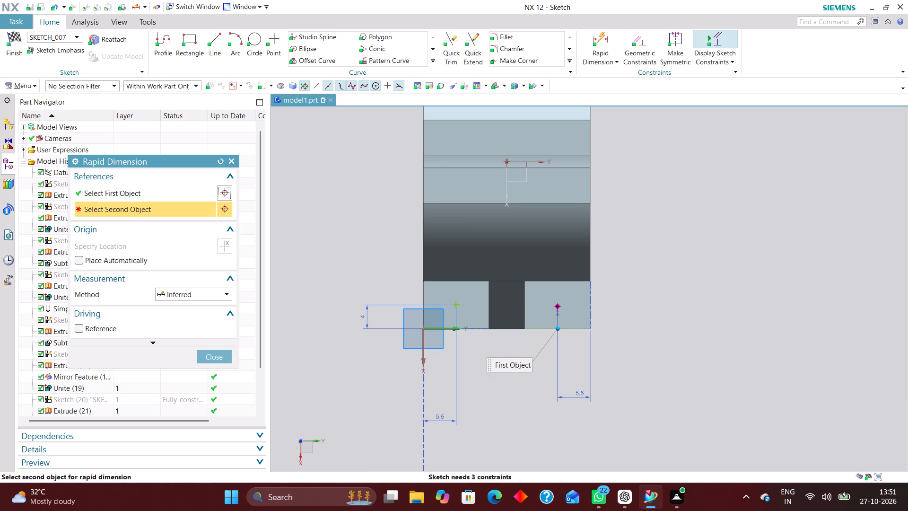
pyautogui.click(558, 306)
pyautogui.click(645, 319)
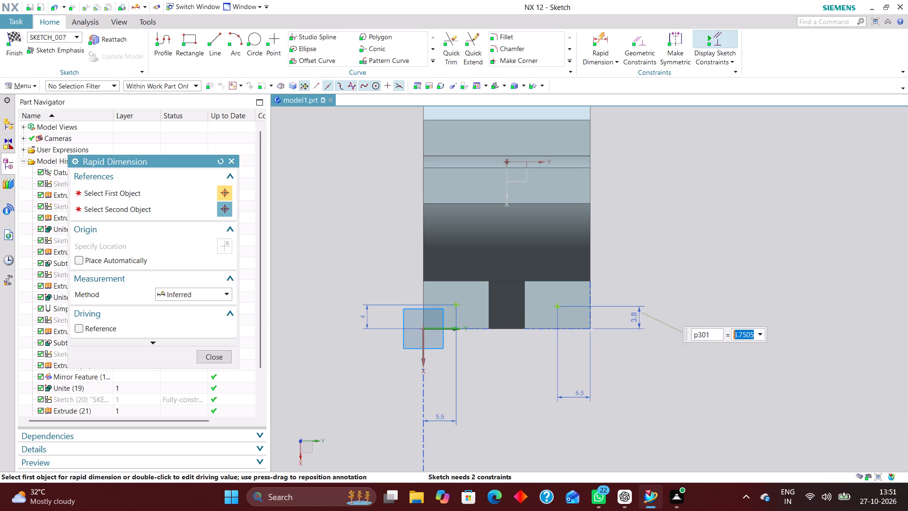
pyautogui.press('4')
pyautogui.press('Return')
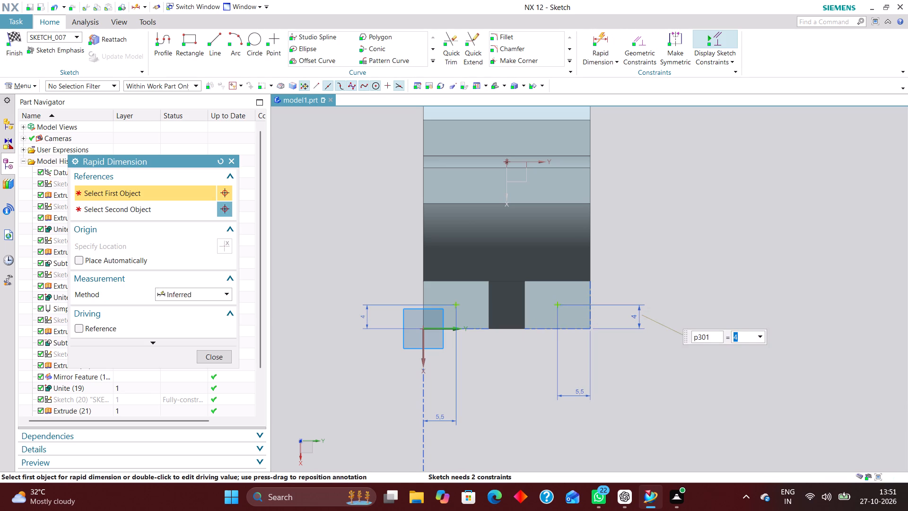
pyautogui.click(215, 354)
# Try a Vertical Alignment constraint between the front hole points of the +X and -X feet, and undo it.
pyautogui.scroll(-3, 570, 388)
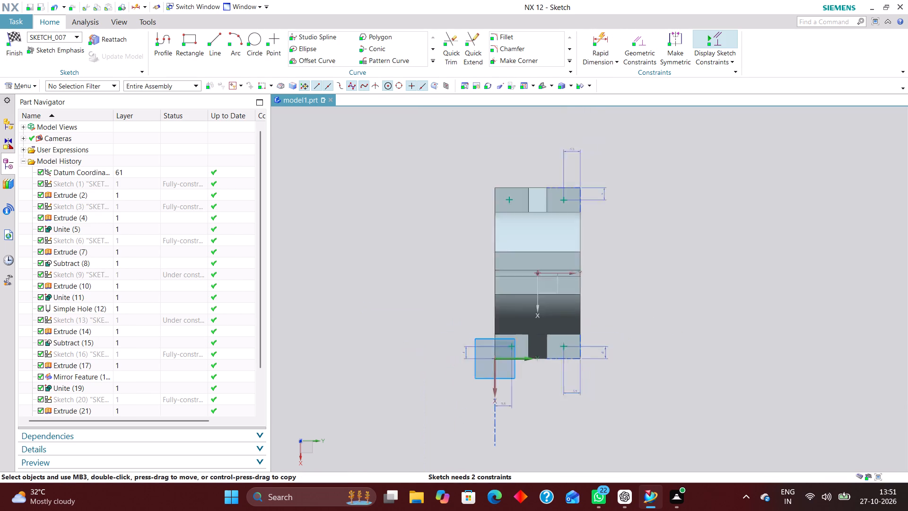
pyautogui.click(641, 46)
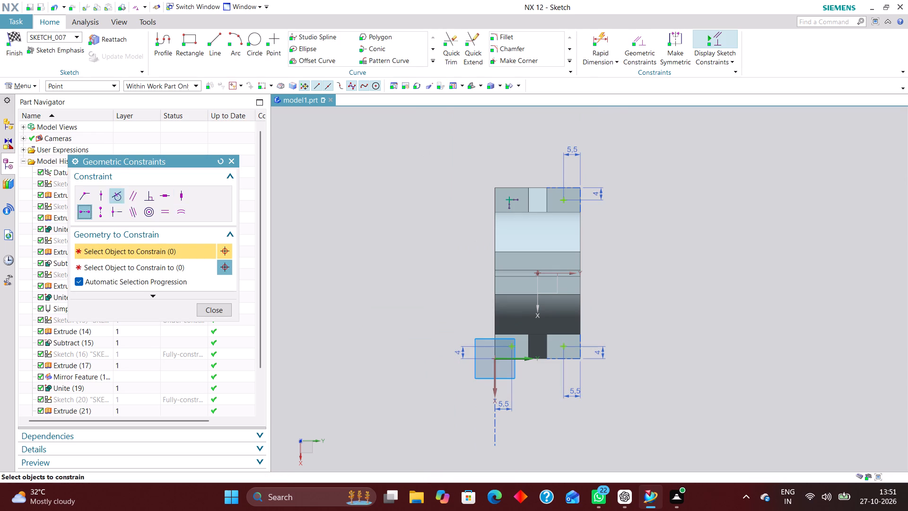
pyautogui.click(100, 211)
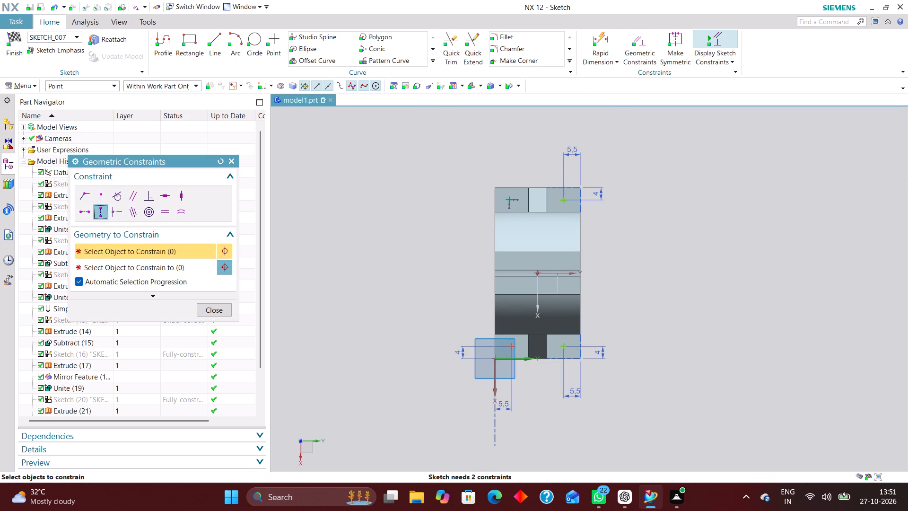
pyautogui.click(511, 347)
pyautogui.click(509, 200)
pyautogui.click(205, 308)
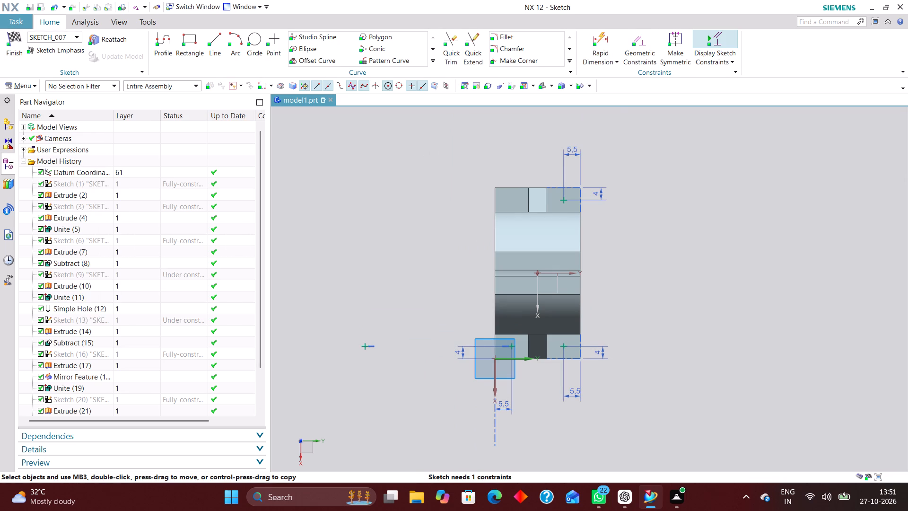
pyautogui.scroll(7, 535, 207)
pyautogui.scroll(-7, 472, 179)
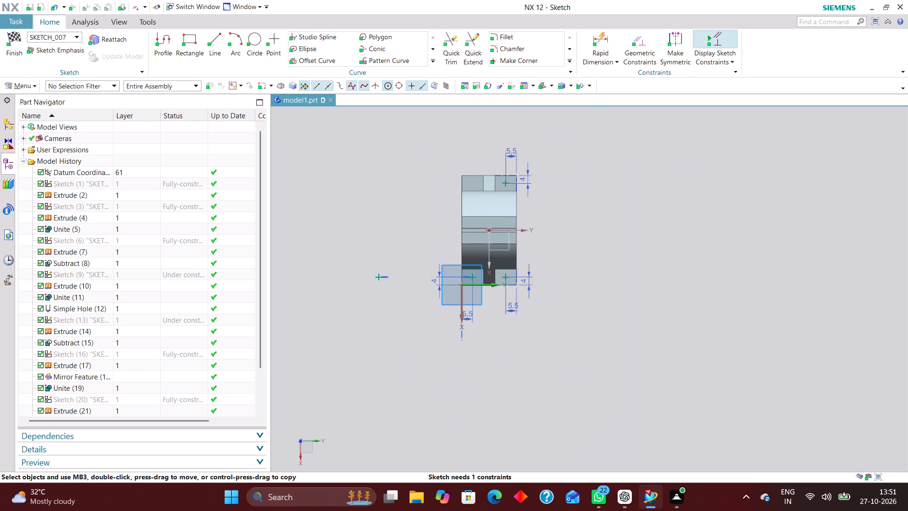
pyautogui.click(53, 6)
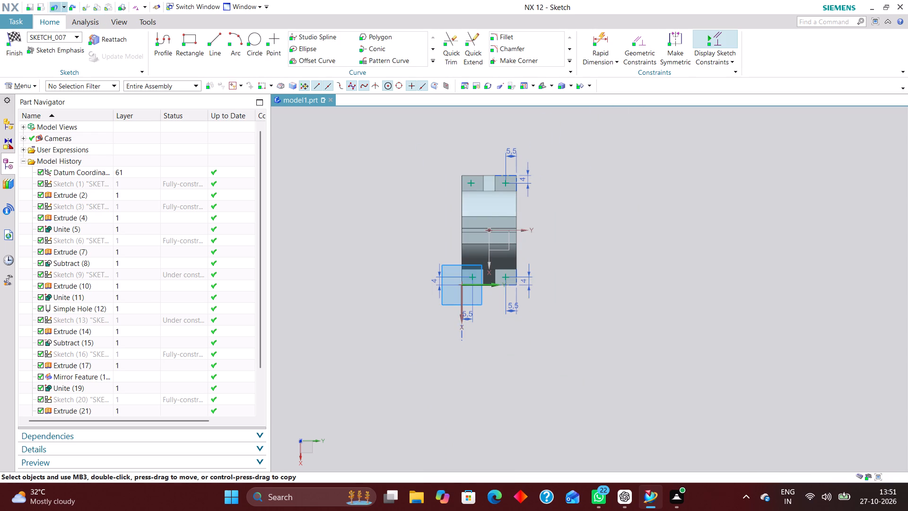
# Apply a Horizontal Alignment constraint between the front hole points of the +X and -X feet.
pyautogui.click(648, 39)
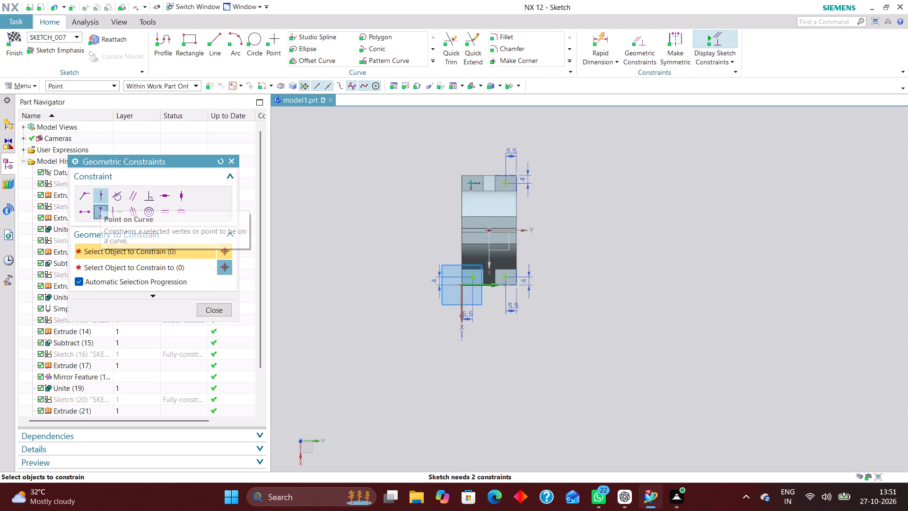
pyautogui.scroll(6, 468, 273)
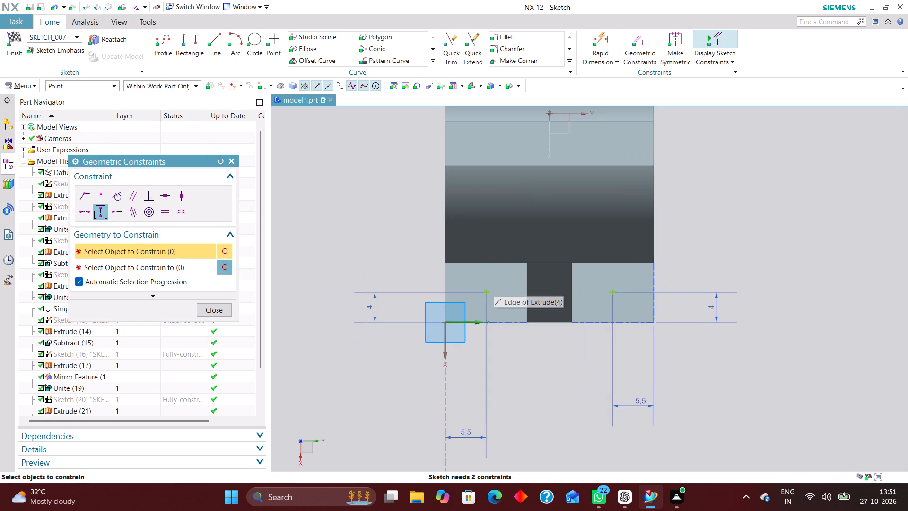
pyautogui.scroll(-6, 465, 271)
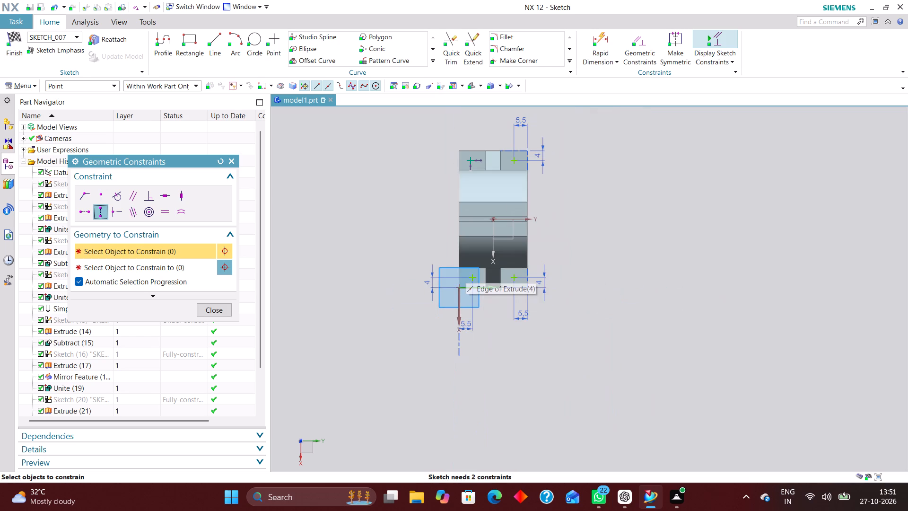
pyautogui.moveTo(437, 317); pyautogui.dragTo(473, 357, button='middle')
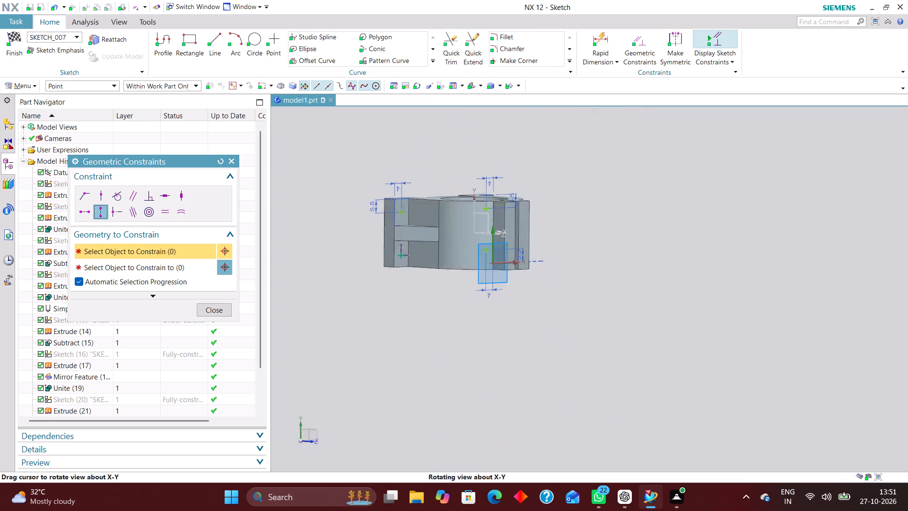
pyautogui.moveTo(473, 357); pyautogui.dragTo(463, 353, button='middle')
pyautogui.scroll(1, 466, 351)
pyautogui.moveTo(591, 336); pyautogui.dragTo(518, 329, button='right')
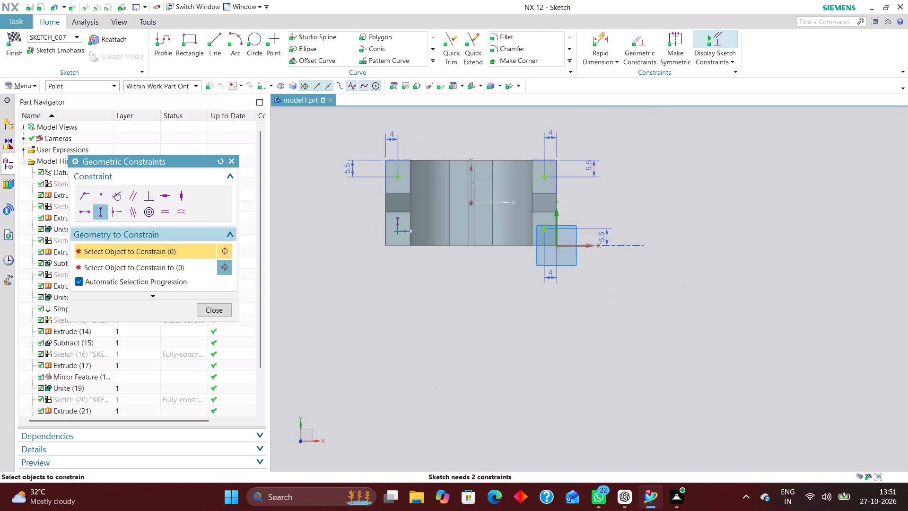
pyautogui.click(87, 211)
pyautogui.click(546, 229)
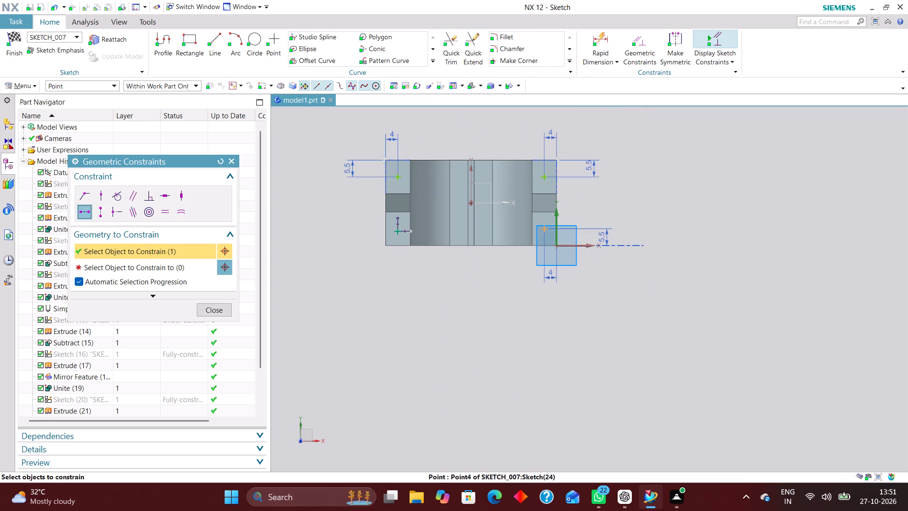
pyautogui.click(397, 230)
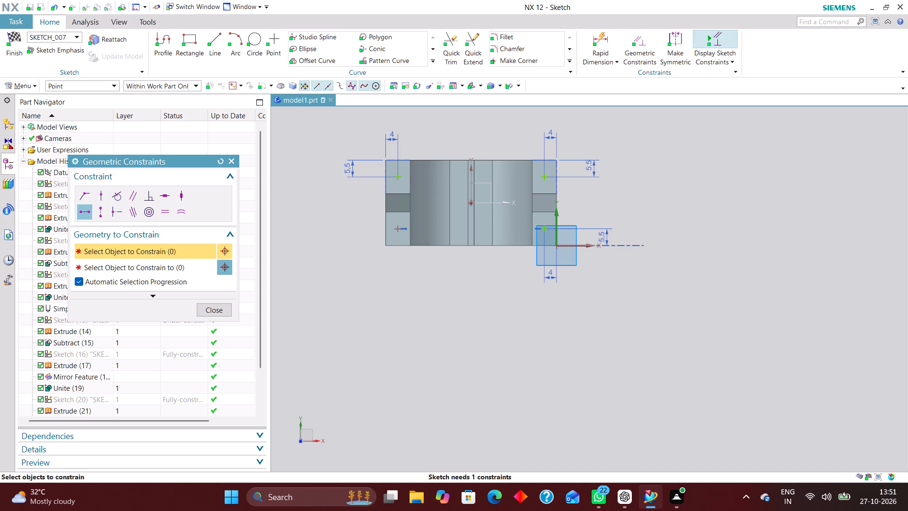
# Apply a Vertical Alignment constraint between the rear and front hole points on the -X foot and finish the sketch.
pyautogui.scroll(1, 372, 235)
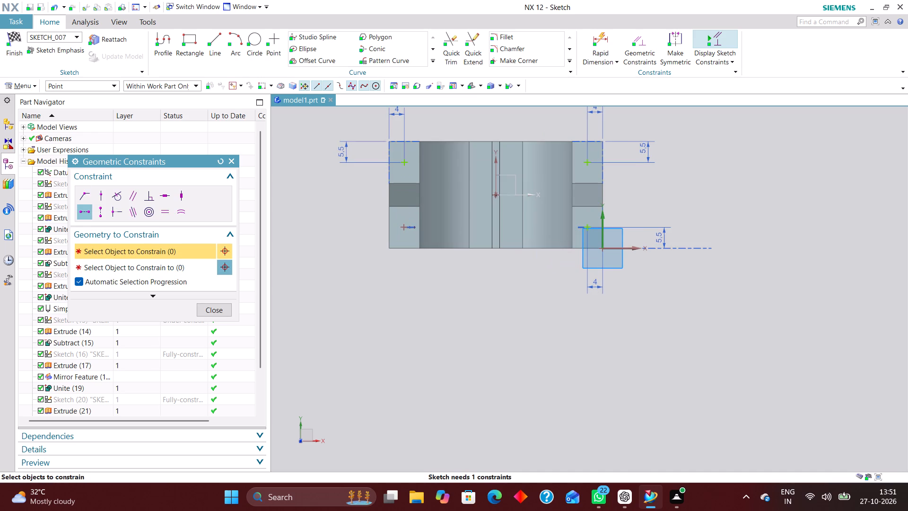
pyautogui.click(100, 212)
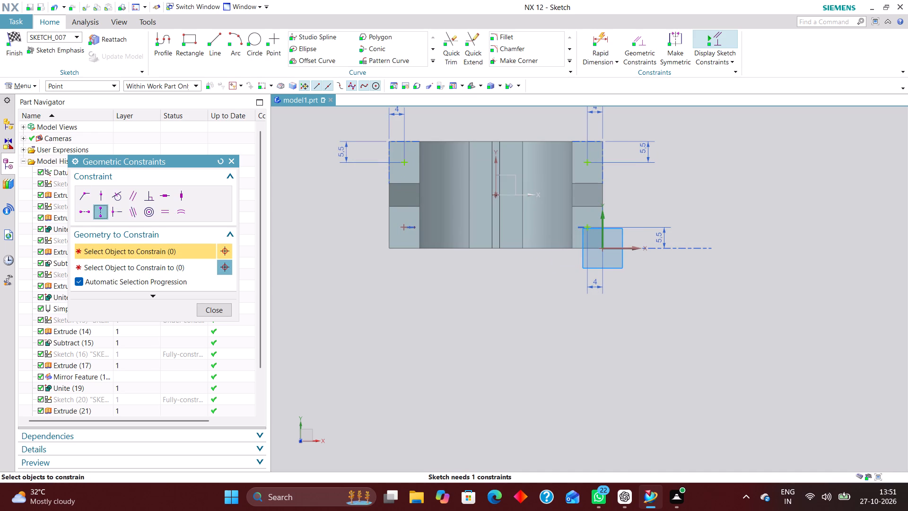
pyautogui.click(405, 159)
pyautogui.click(404, 226)
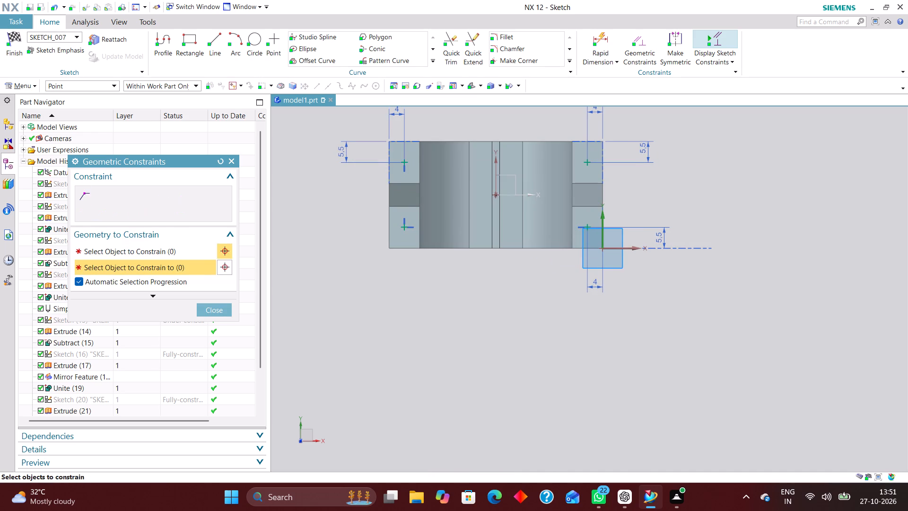
pyautogui.moveTo(215, 309); pyautogui.dragTo(219, 308)
pyautogui.scroll(-3, 546, 289)
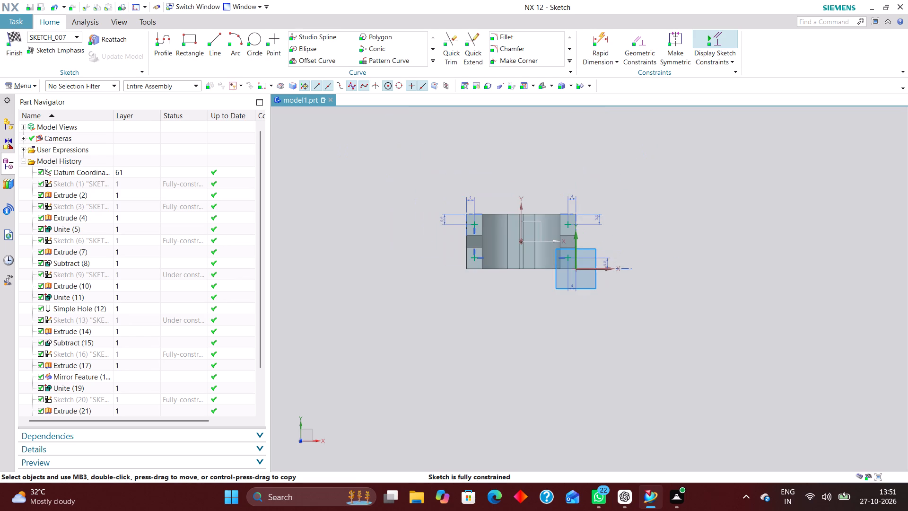
pyautogui.click(23, 35)
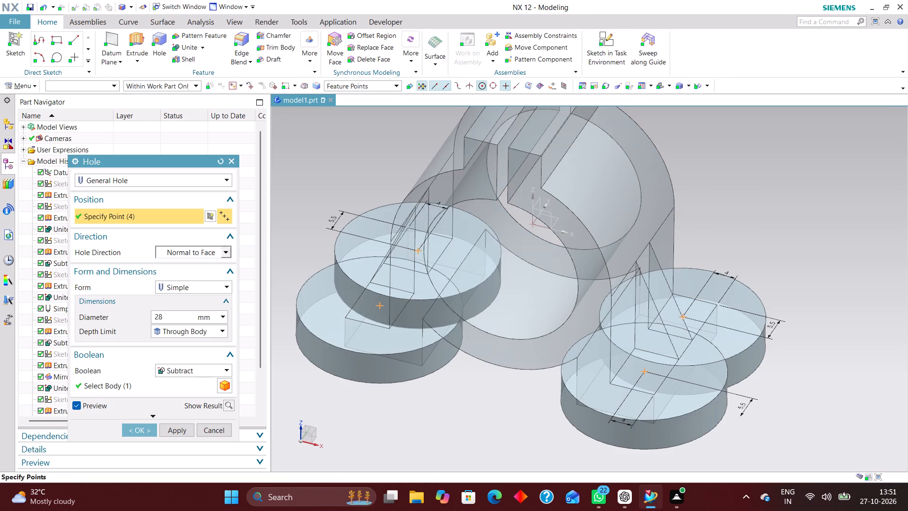
# Set the hole diameter to 4 mm and create the four simple through-body holes in the feet.
pyautogui.moveTo(171, 318); pyautogui.dragTo(149, 317)
pyautogui.press('4')
pyautogui.press('Return')
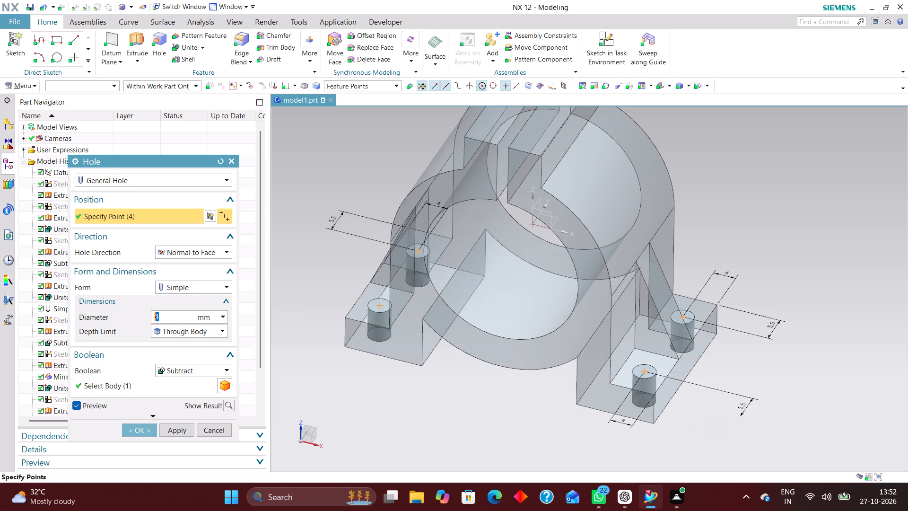
pyautogui.click(138, 427)
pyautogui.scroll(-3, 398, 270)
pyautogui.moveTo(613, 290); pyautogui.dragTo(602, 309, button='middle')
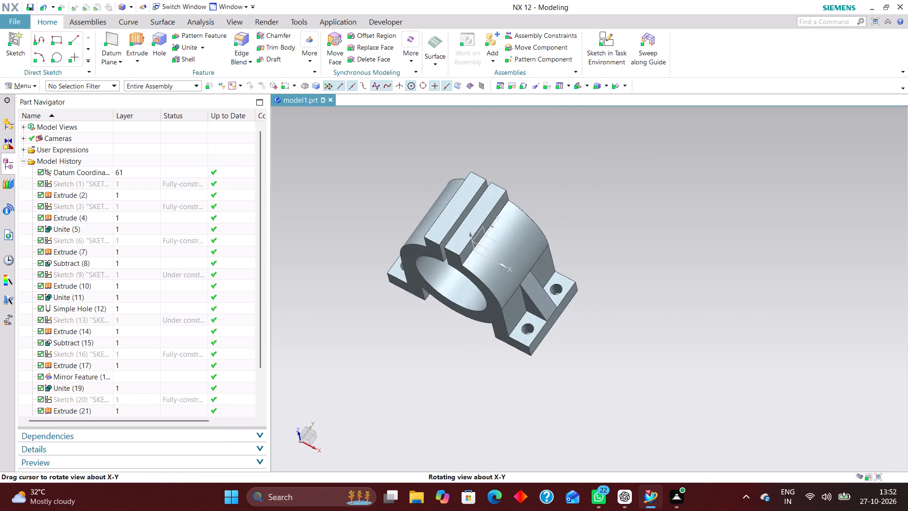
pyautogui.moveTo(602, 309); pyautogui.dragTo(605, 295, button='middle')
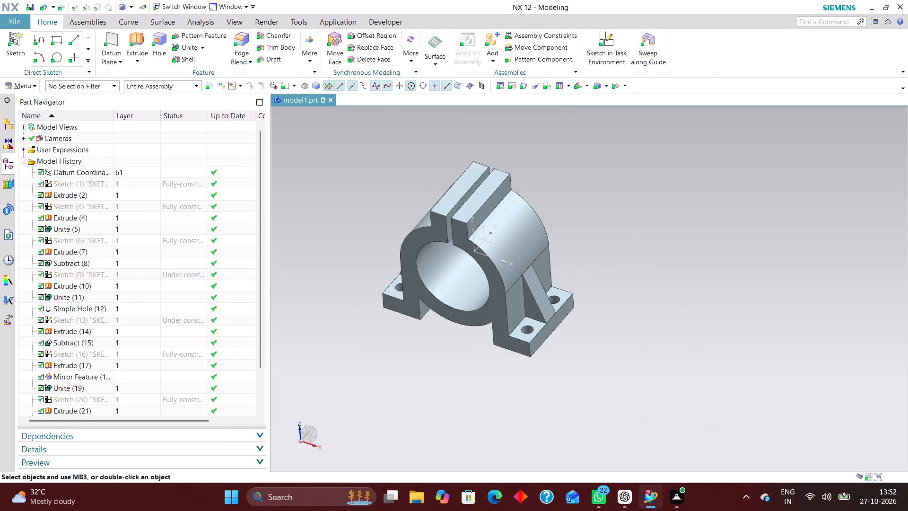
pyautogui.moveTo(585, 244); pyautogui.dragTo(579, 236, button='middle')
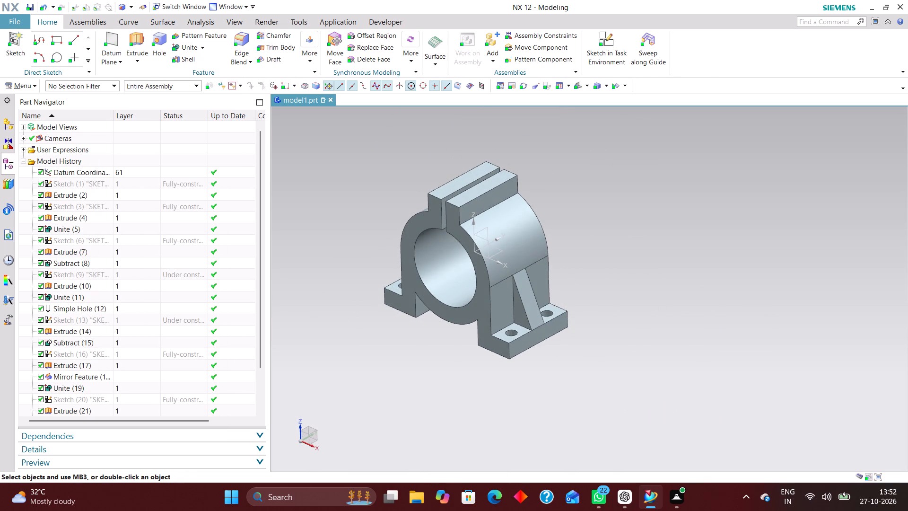
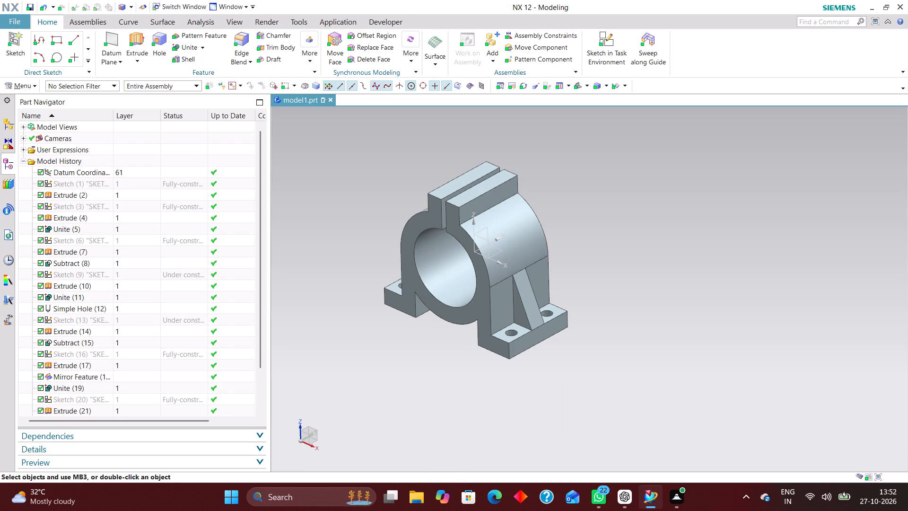
# Start a hole sketch on the outer +X face of the upper clamping lug and place three points in a row along it.
pyautogui.scroll(-4, 576, 266)
pyautogui.scroll(4, 541, 263)
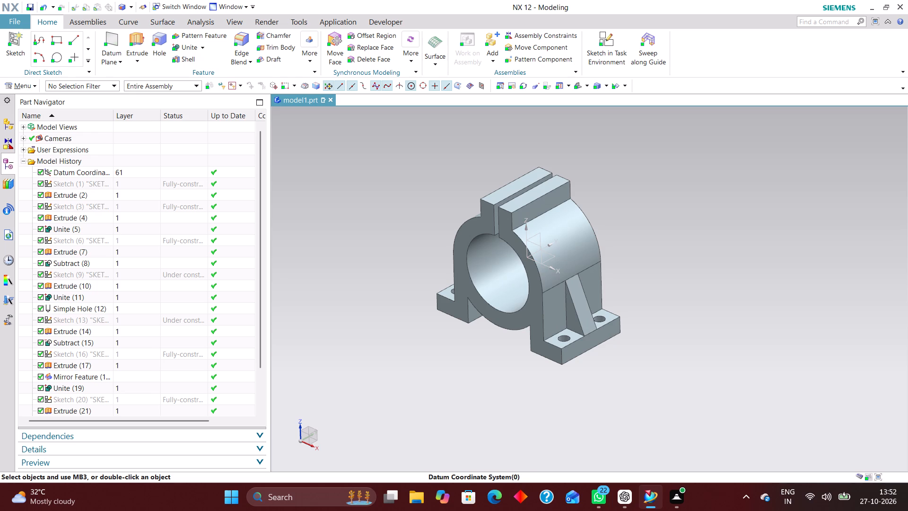
pyautogui.click(159, 45)
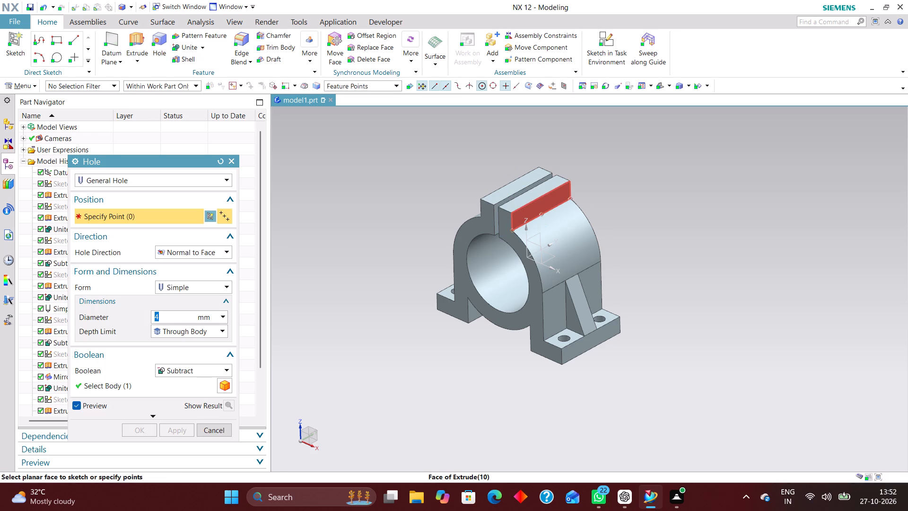
pyautogui.click(540, 206)
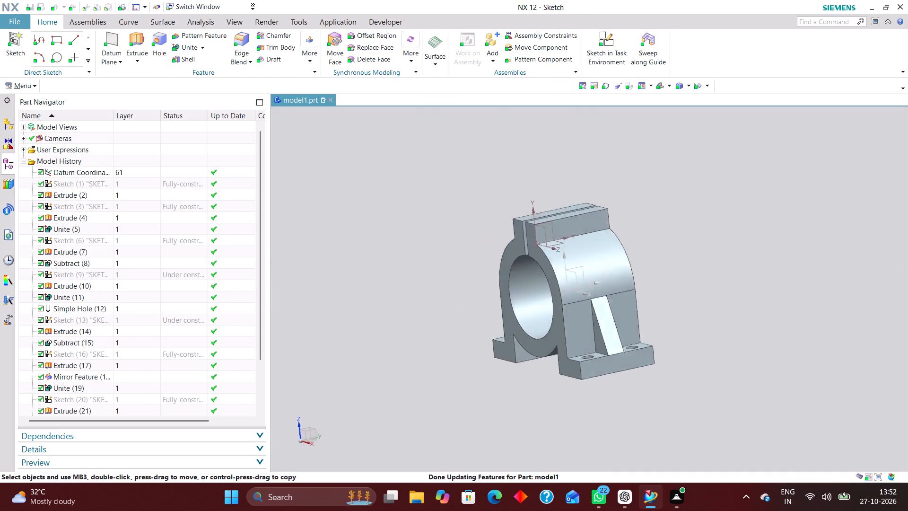
pyautogui.scroll(4, 629, 308)
pyautogui.click(553, 232)
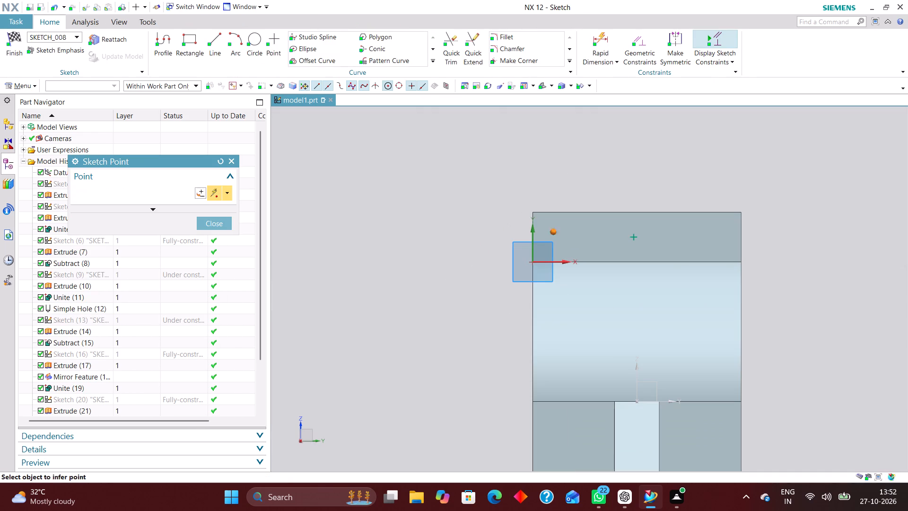
pyautogui.click(708, 236)
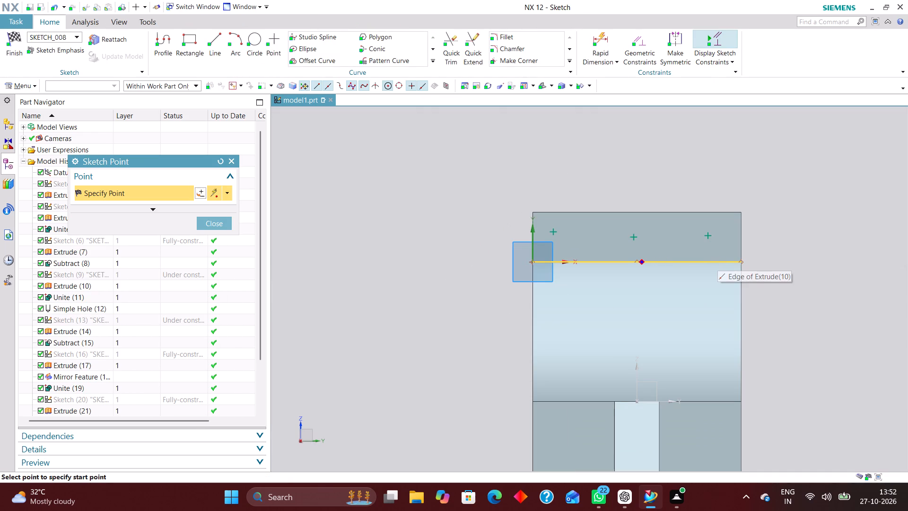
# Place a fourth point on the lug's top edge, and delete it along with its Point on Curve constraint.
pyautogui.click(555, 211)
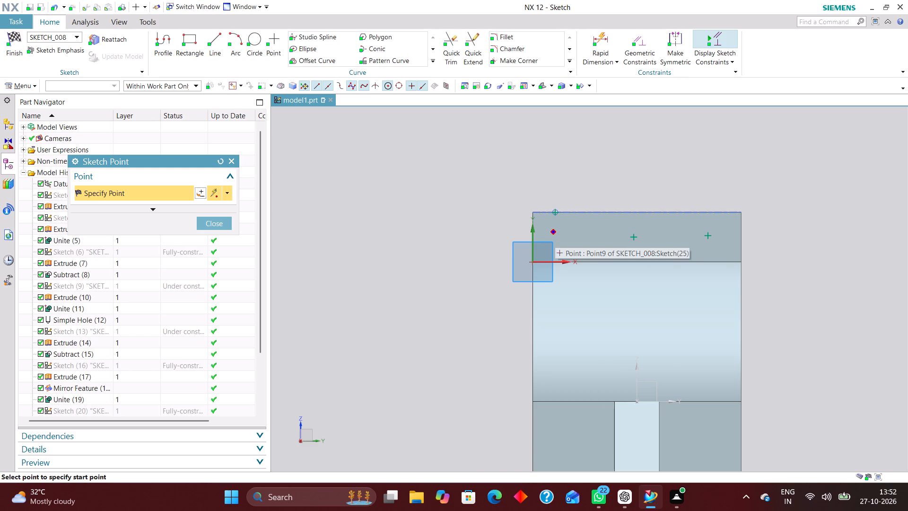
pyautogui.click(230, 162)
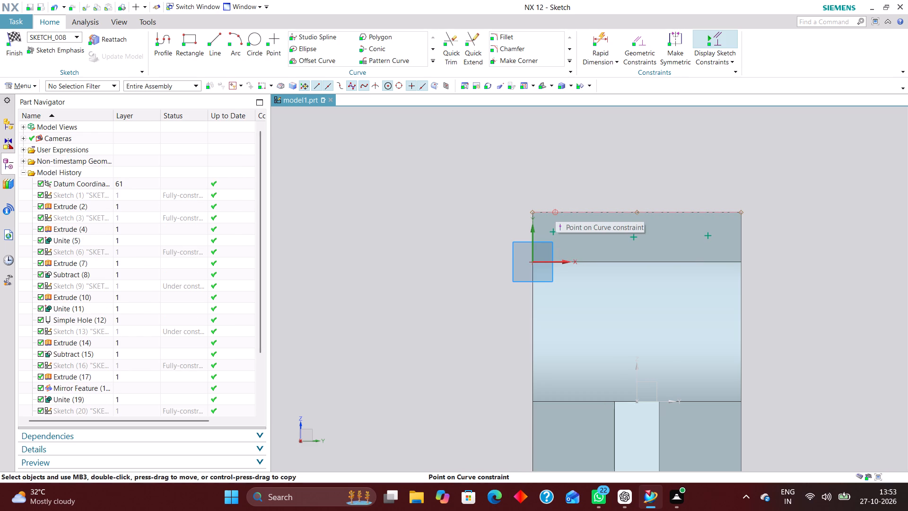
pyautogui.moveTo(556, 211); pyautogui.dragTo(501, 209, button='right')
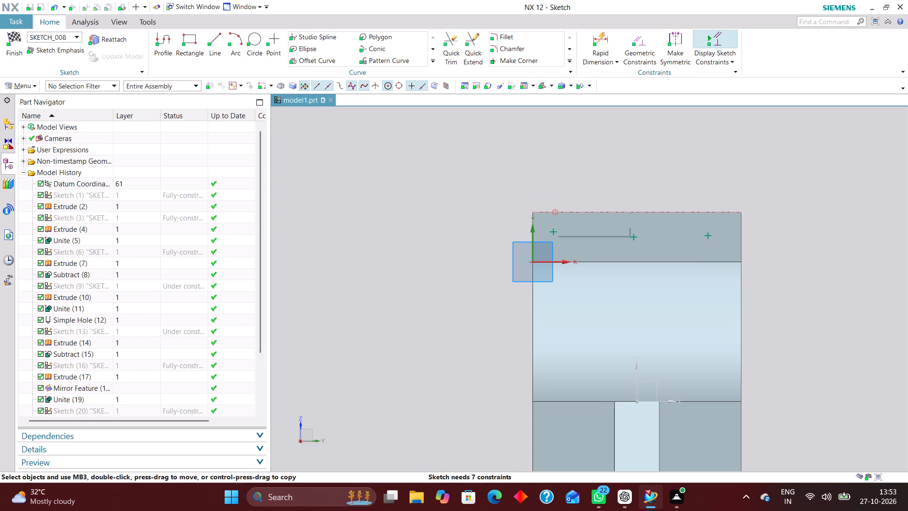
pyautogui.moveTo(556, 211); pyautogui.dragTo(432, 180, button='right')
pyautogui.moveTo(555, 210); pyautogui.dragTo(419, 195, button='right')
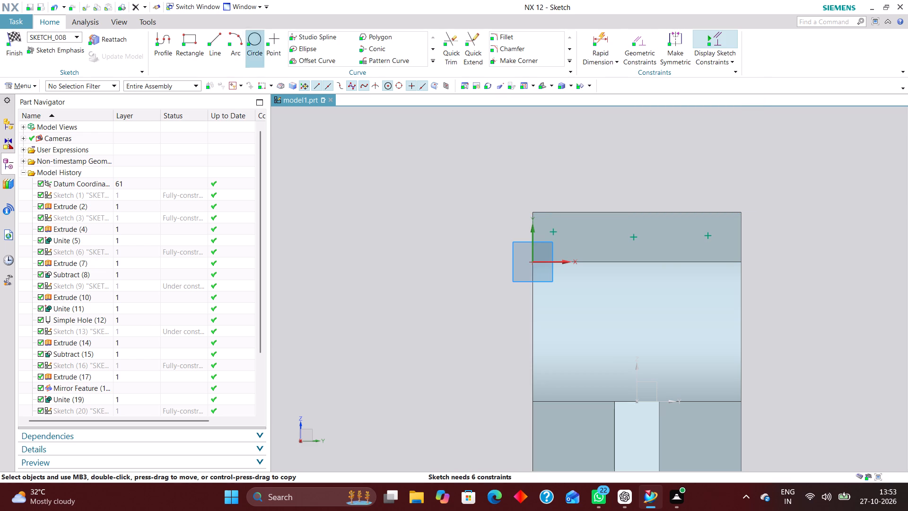
# Dimension the point nearest the -Y end 3.6 mm below the lug's top edge.
pyautogui.click(593, 39)
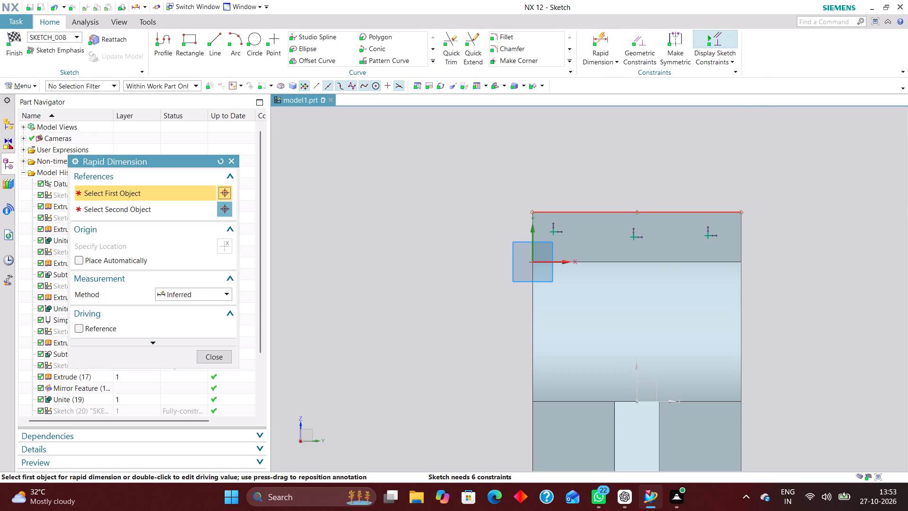
pyautogui.click(560, 212)
pyautogui.click(554, 232)
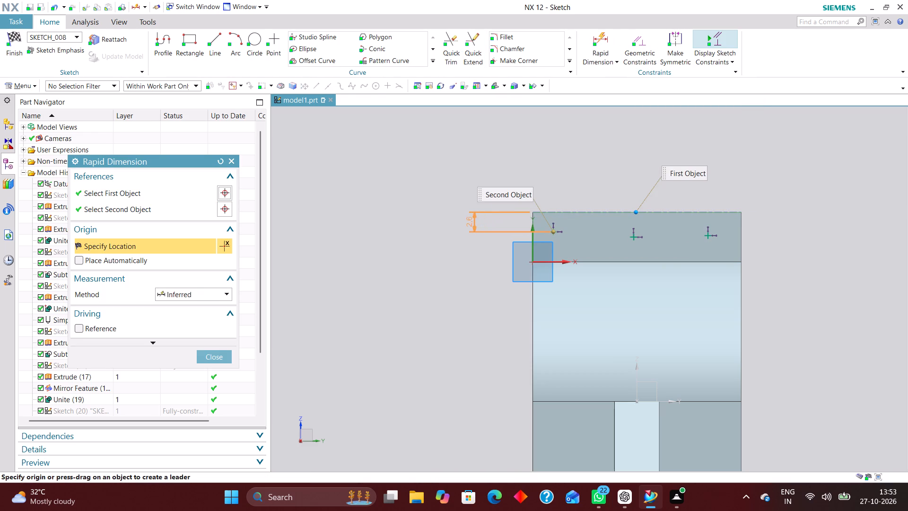
pyautogui.click(470, 254)
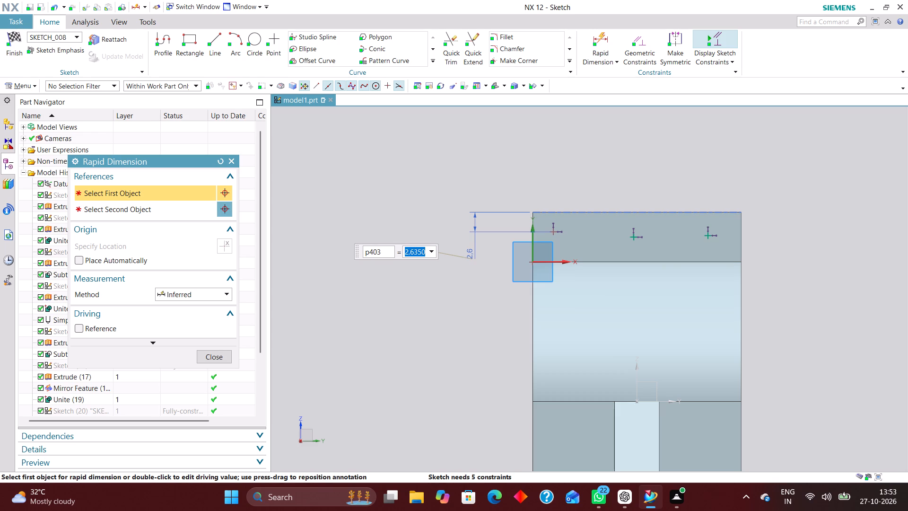
pyautogui.write('3.6')
pyautogui.press('Return')
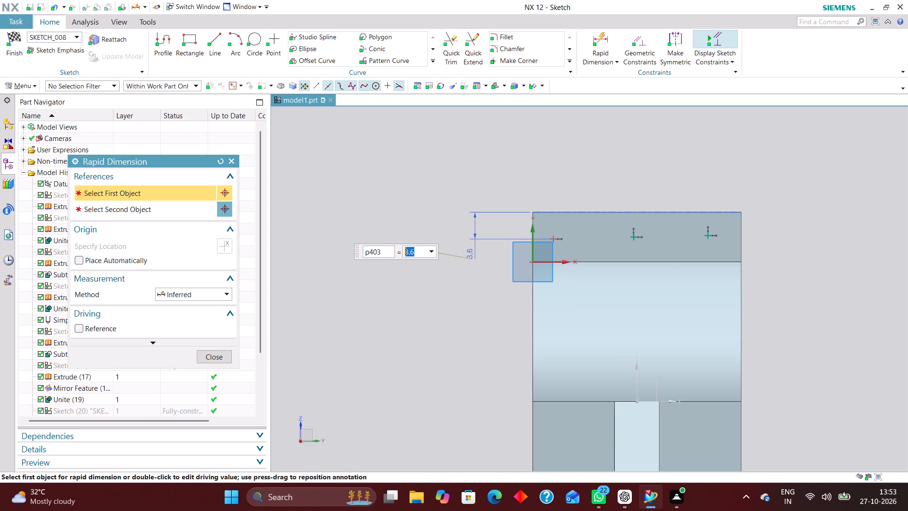
# Apply Horizontal Alignment constraints from the first point to the middle point and from the middle point to the third.
pyautogui.click(642, 37)
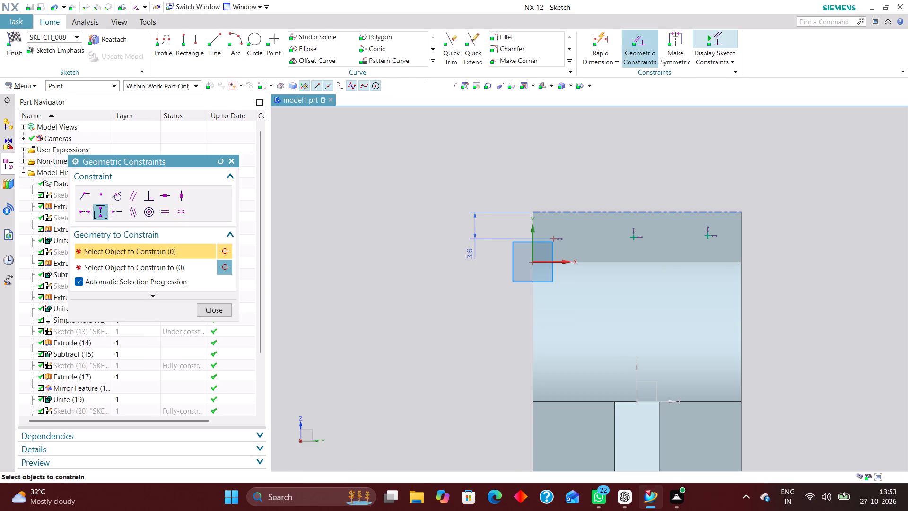
pyautogui.click(87, 211)
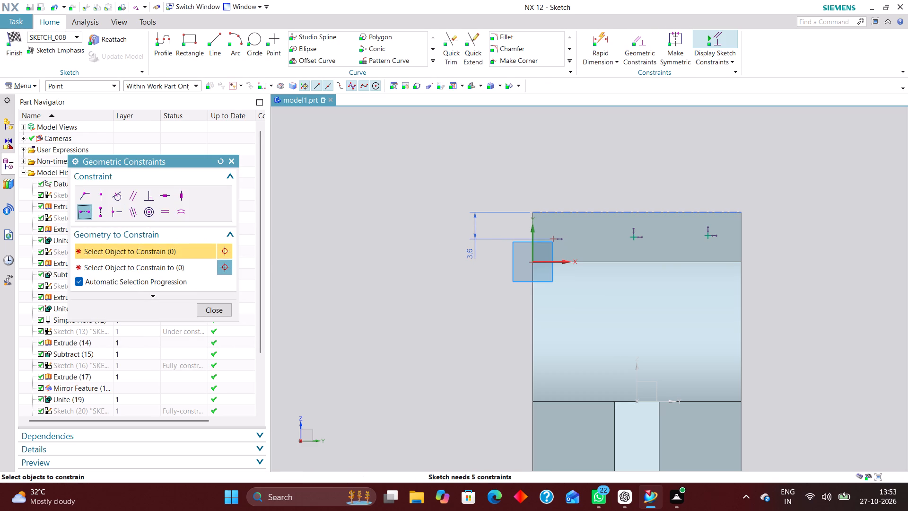
pyautogui.click(551, 238)
pyautogui.click(635, 236)
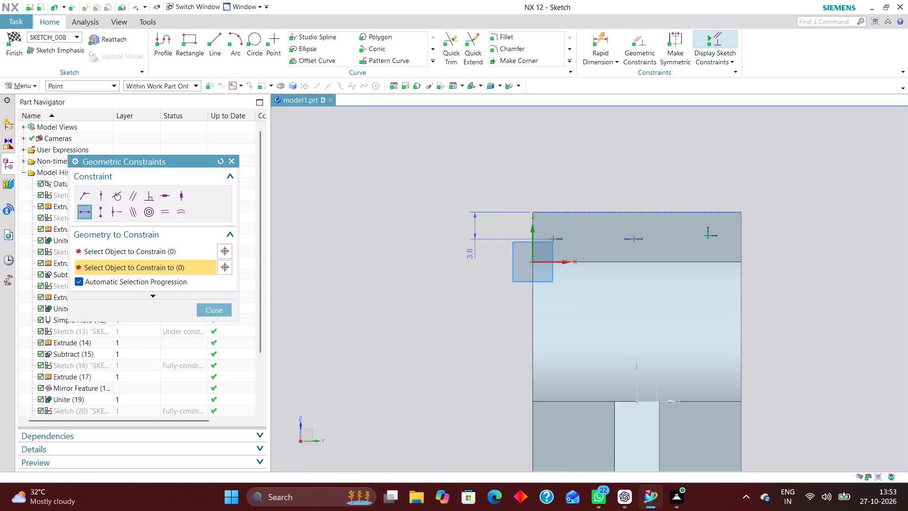
pyautogui.click(635, 238)
pyautogui.click(707, 234)
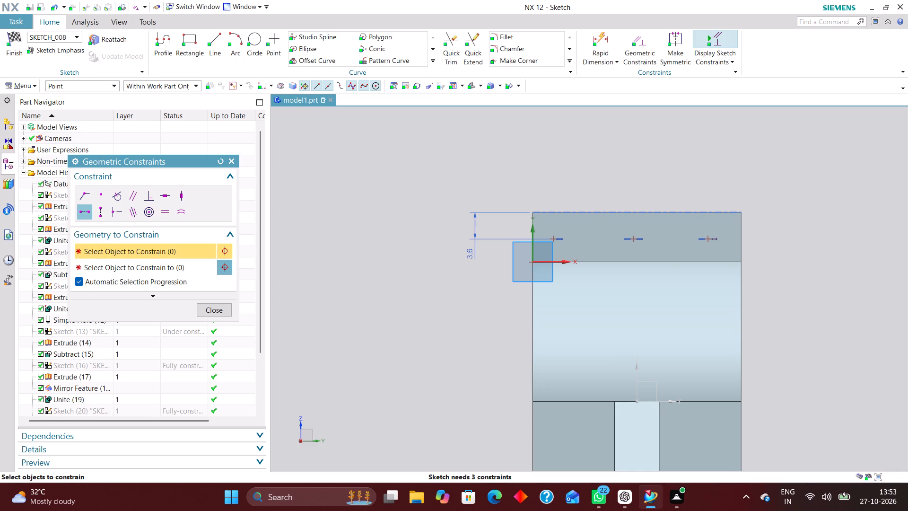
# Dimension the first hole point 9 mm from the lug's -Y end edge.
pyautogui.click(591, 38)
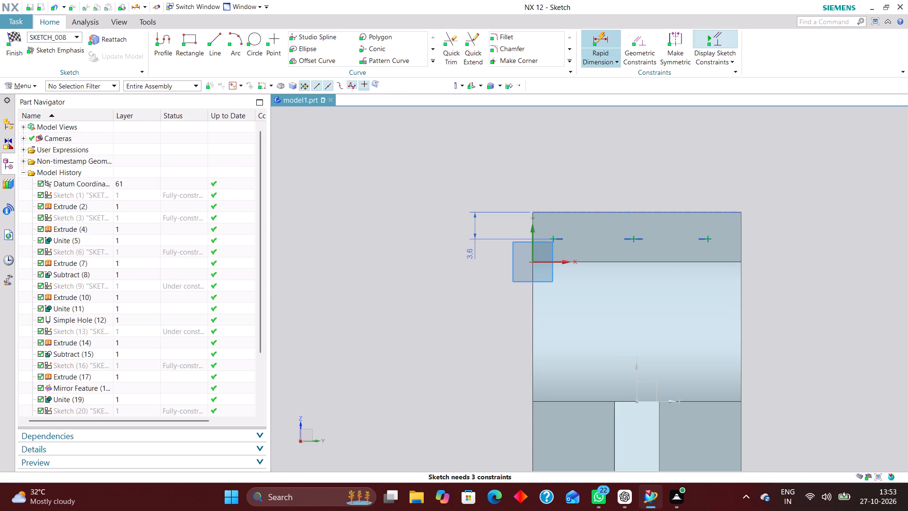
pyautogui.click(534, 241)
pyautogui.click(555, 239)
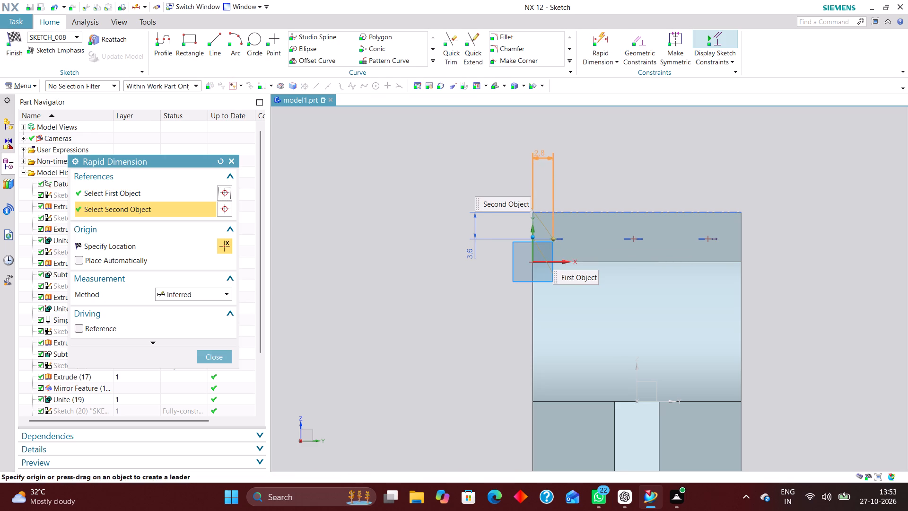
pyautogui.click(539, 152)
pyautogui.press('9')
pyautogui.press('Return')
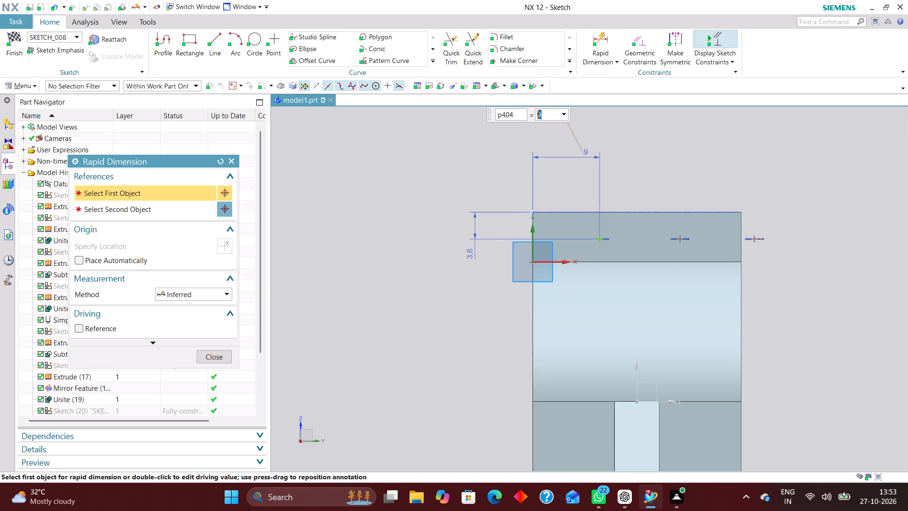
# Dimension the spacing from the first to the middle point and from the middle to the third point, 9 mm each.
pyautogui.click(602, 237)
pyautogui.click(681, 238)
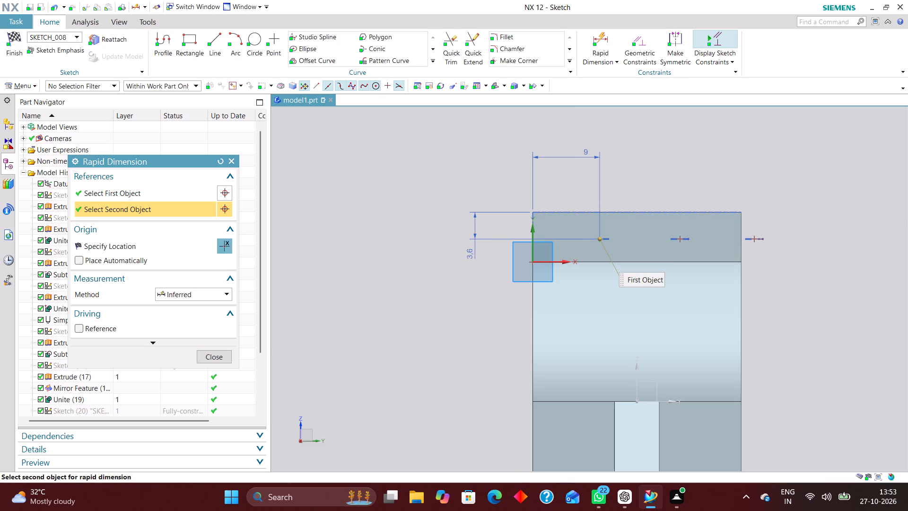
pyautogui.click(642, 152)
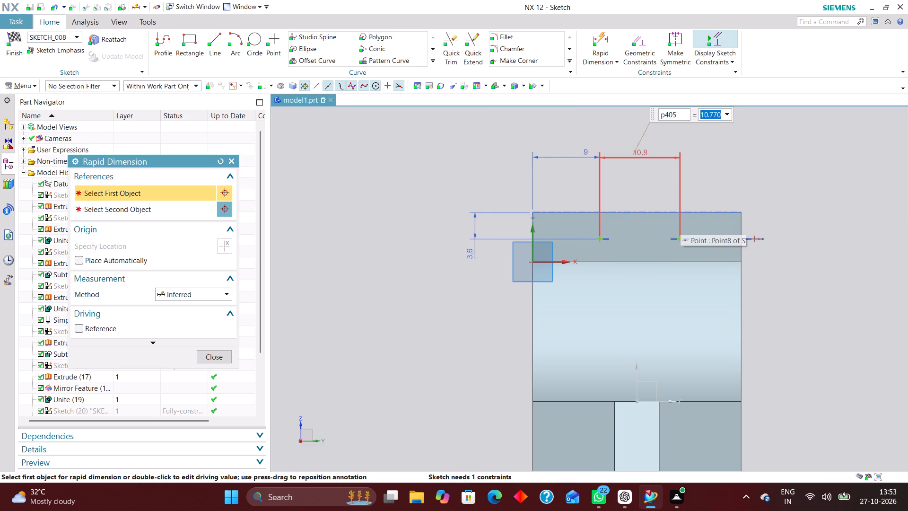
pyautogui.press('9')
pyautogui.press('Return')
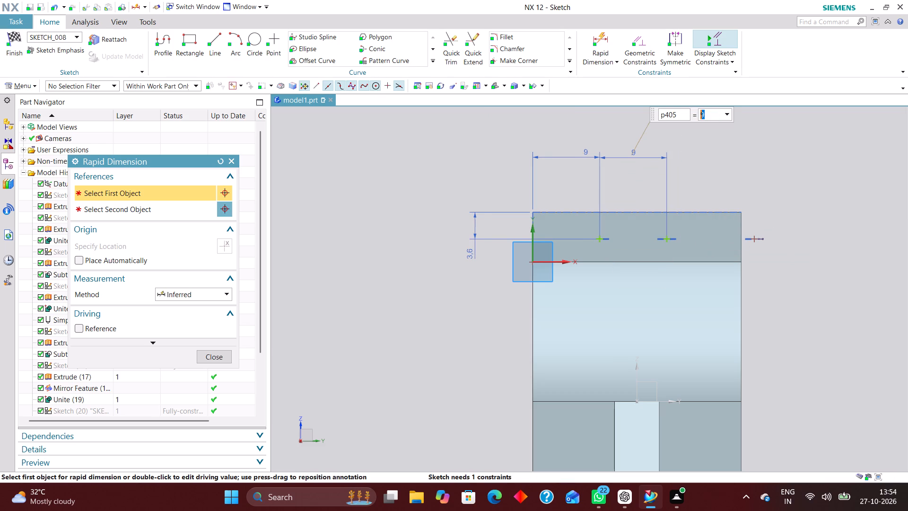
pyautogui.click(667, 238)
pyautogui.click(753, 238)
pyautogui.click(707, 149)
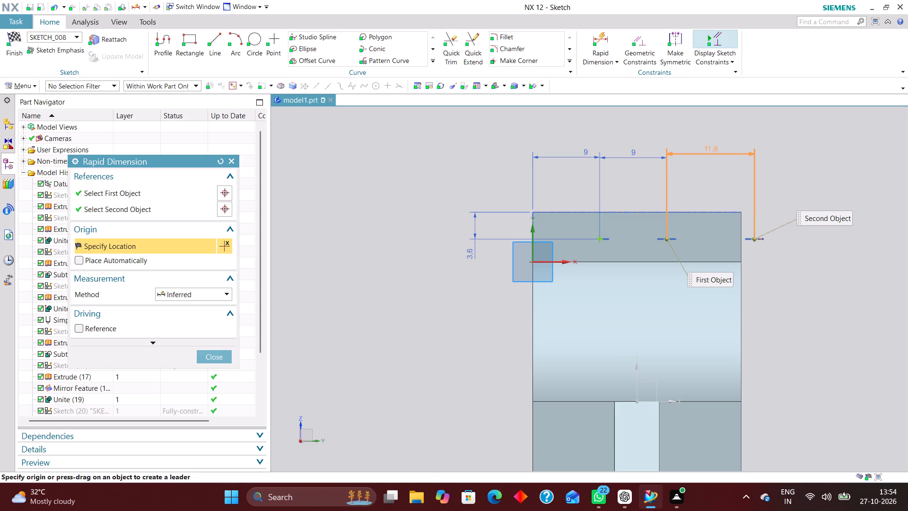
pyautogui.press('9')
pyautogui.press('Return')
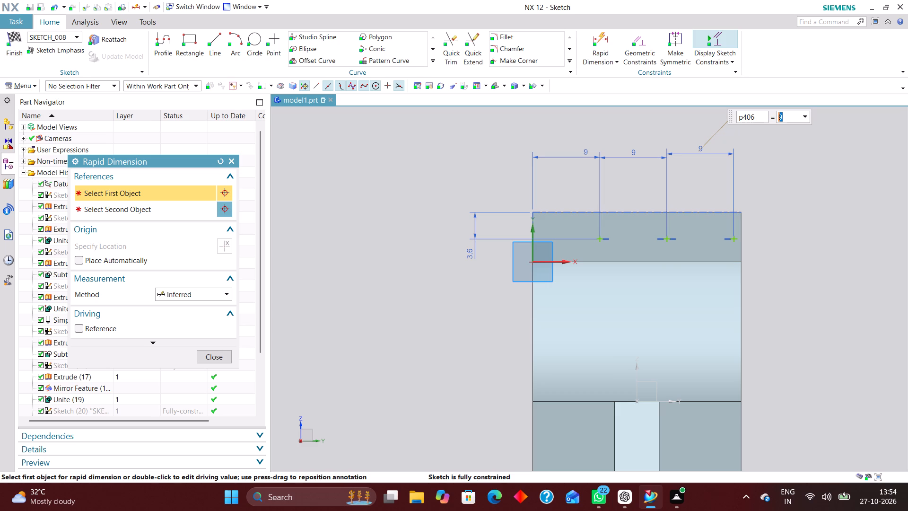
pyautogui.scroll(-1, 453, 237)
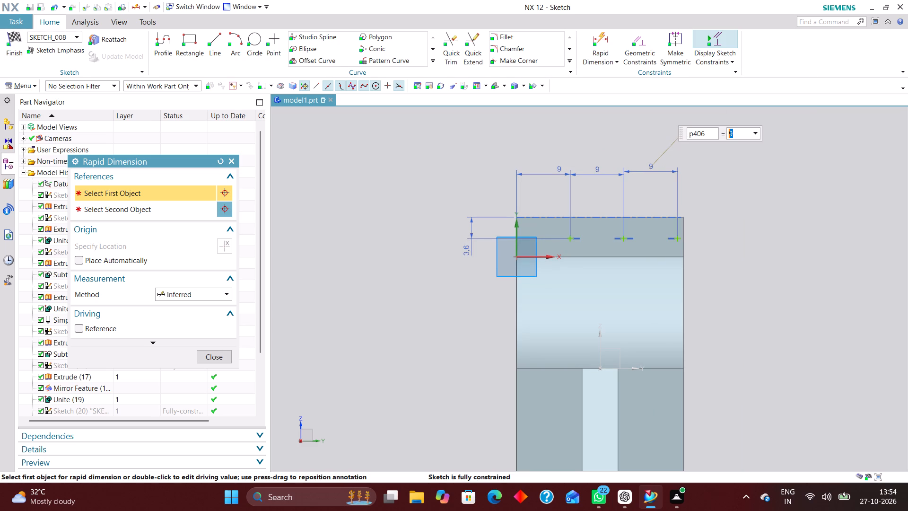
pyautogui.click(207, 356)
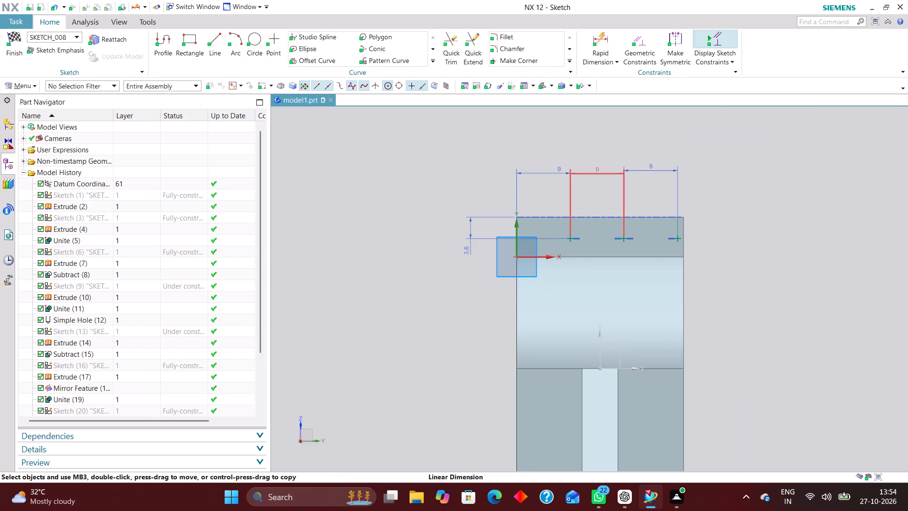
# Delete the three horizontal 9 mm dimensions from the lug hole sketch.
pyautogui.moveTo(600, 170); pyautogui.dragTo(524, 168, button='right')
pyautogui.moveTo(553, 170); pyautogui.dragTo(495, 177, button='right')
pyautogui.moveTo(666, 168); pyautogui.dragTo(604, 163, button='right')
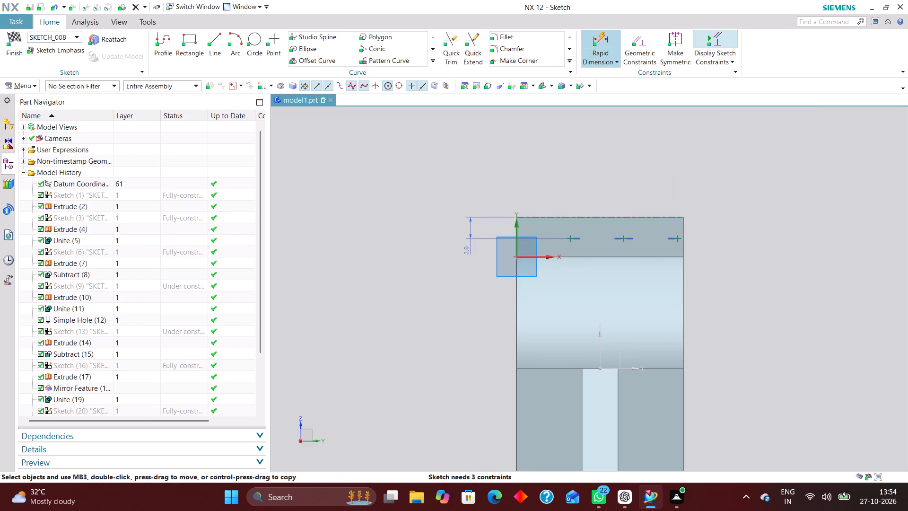
# Dimension the middle hole point 28/2 mm from the sketch's vertical axis.
pyautogui.click(598, 35)
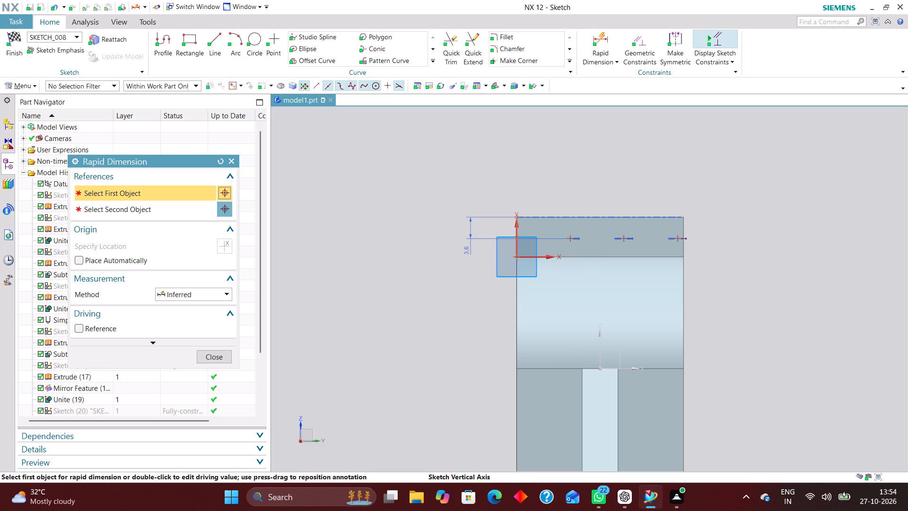
pyautogui.click(517, 225)
pyautogui.click(623, 239)
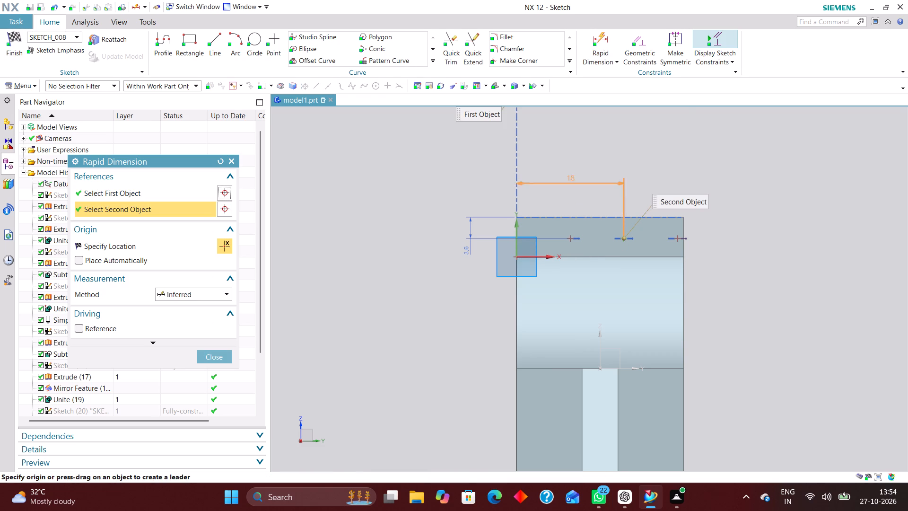
pyautogui.click(564, 121)
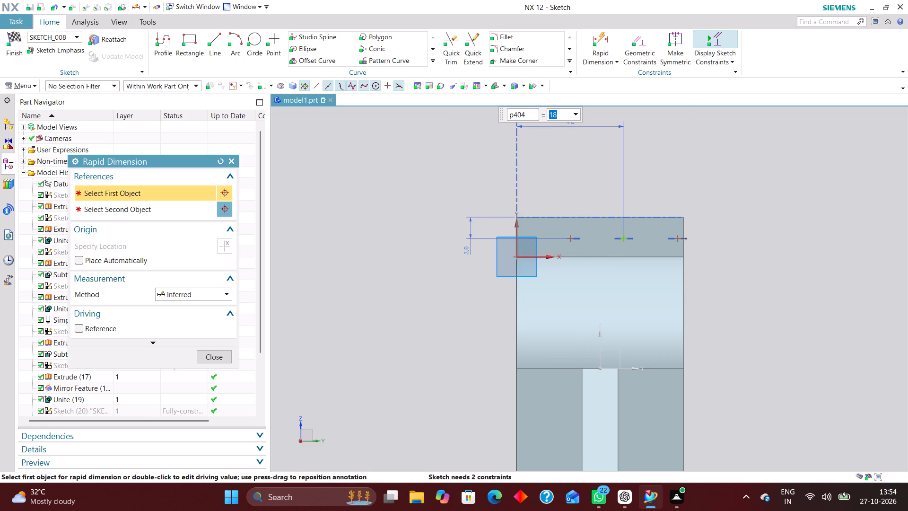
pyautogui.write('28/2')
pyautogui.press('Return')
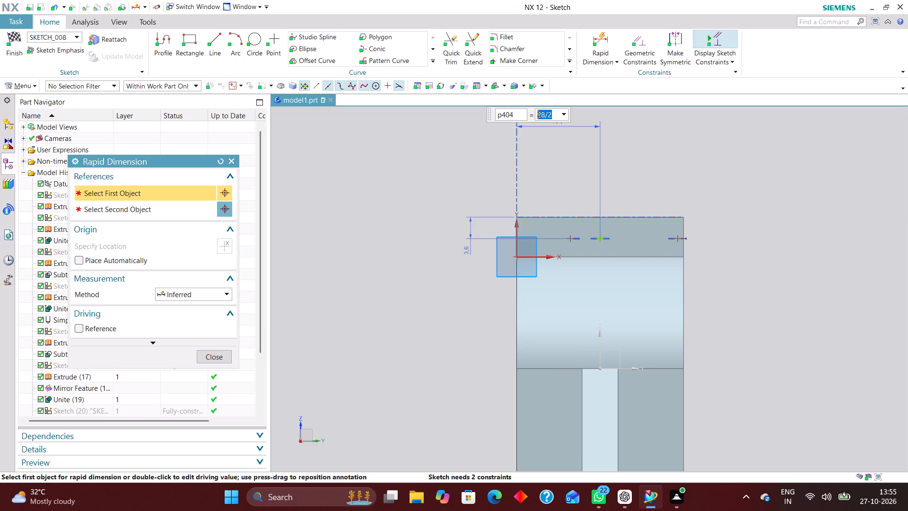
# Dimension the first hole point 7 mm from the sketch's vertical axis.
pyautogui.click(598, 39)
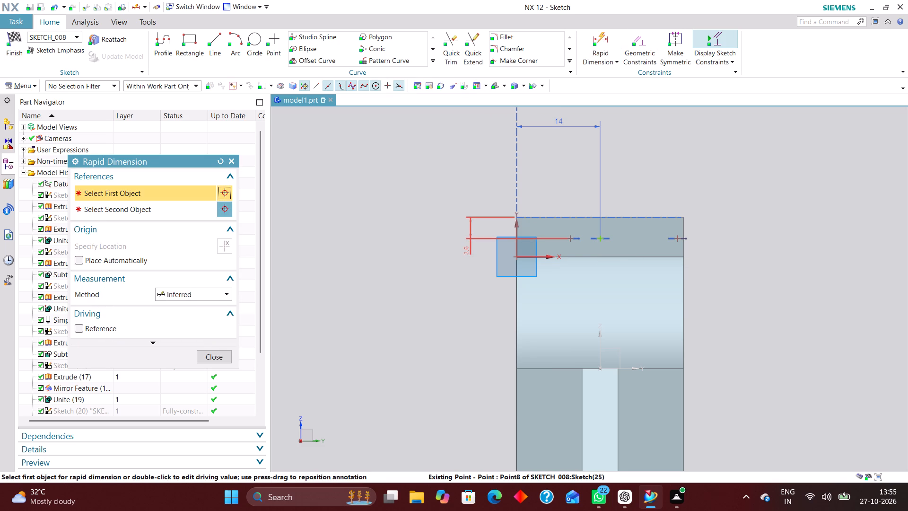
pyautogui.click(515, 232)
pyautogui.click(571, 238)
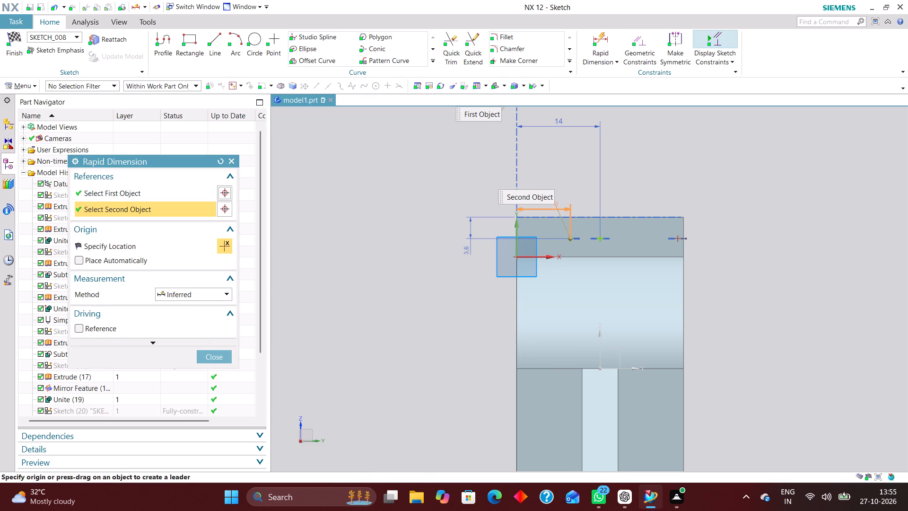
pyautogui.click(544, 167)
pyautogui.press('7')
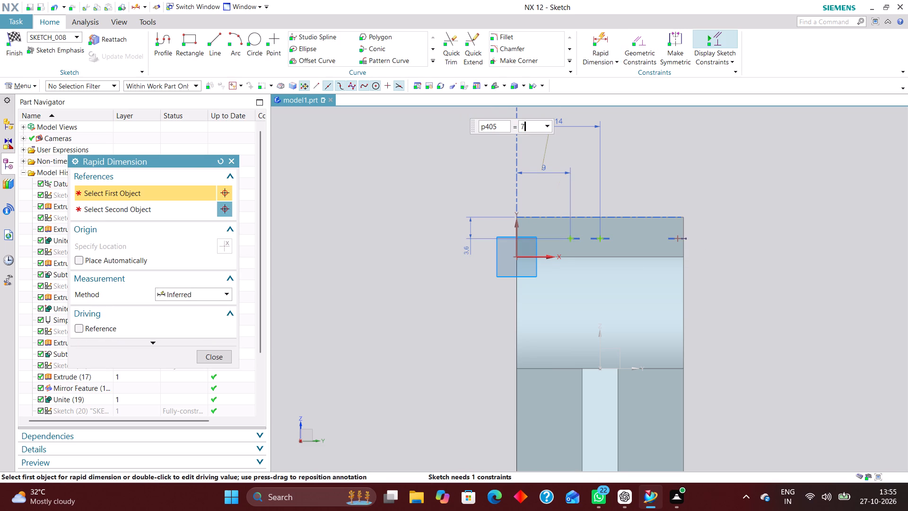
pyautogui.press('Return')
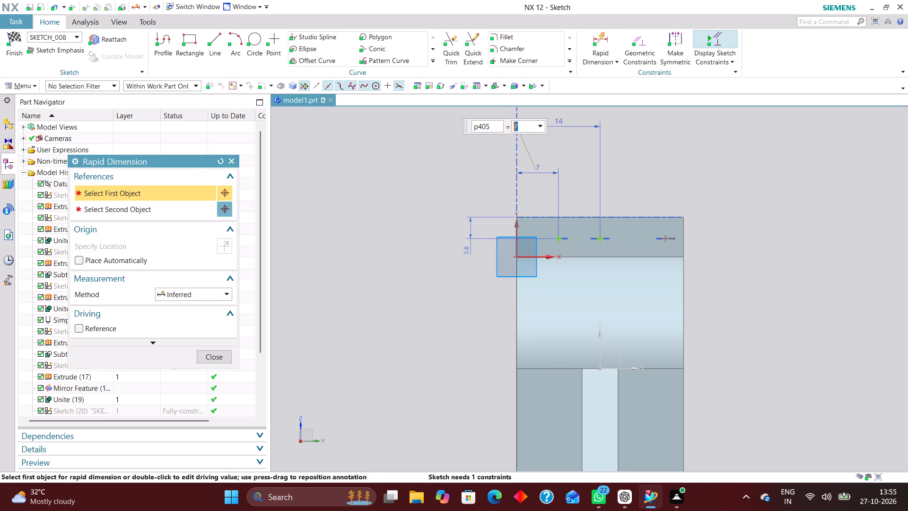
# Dimension the spacing between the middle and third hole points as 7 mm.
pyautogui.click(600, 238)
pyautogui.click(664, 238)
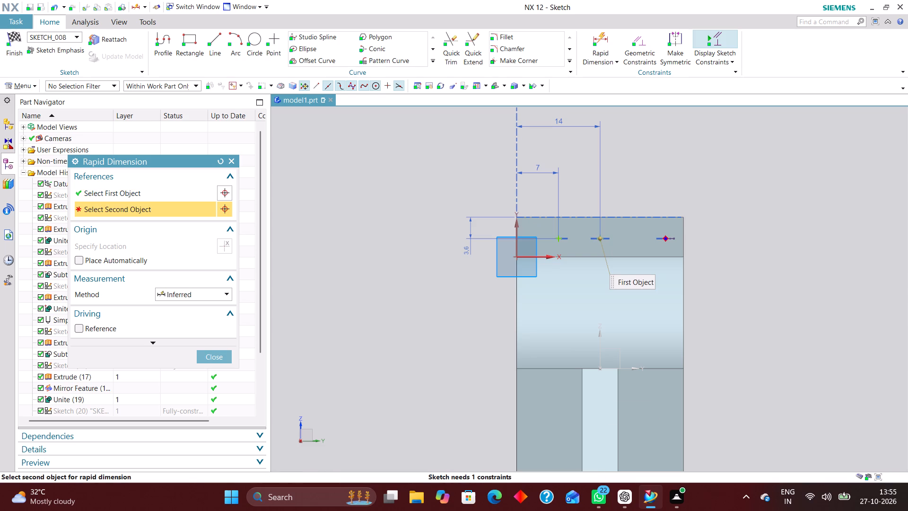
pyautogui.click(632, 160)
pyautogui.press('7')
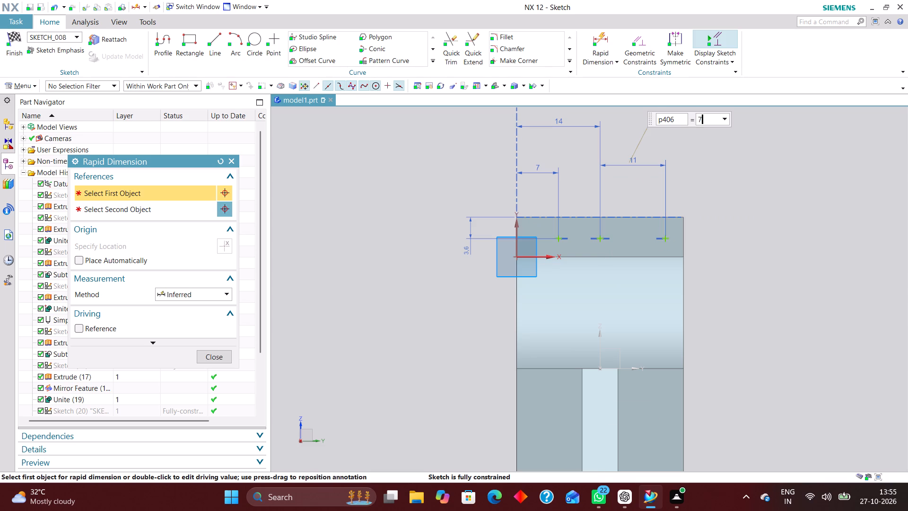
pyautogui.press('Return')
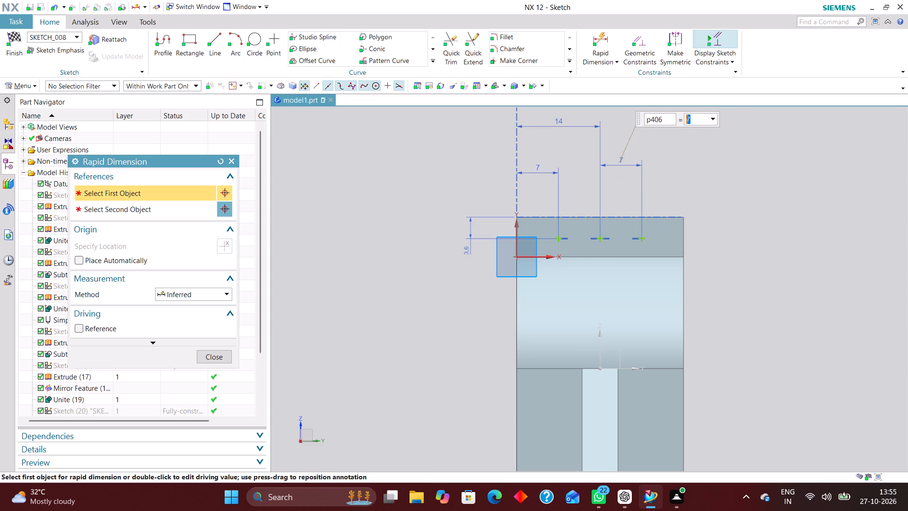
pyautogui.click(215, 354)
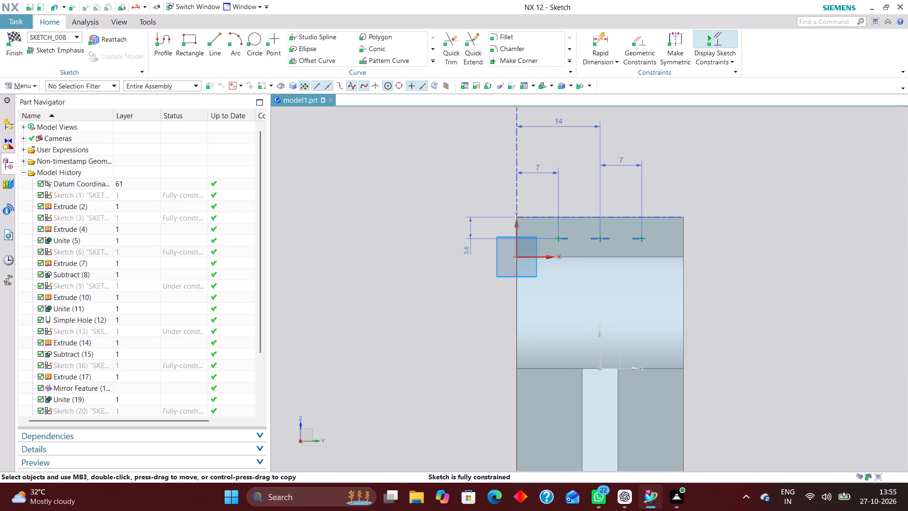
# Finish the sketch and create three simple 4 mm diameter holes through the clamping lugs, subtracted from the body.
pyautogui.scroll(1, 545, 150)
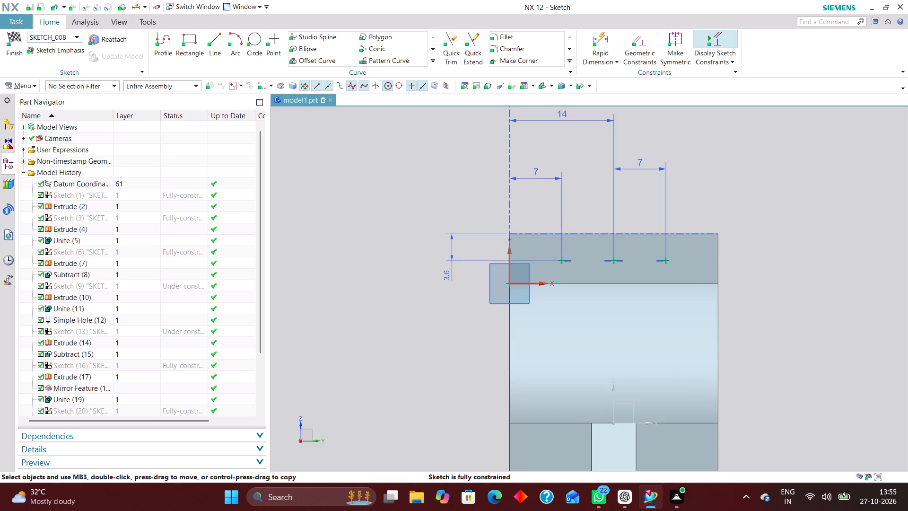
pyautogui.scroll(-1, 579, 166)
pyautogui.click(17, 39)
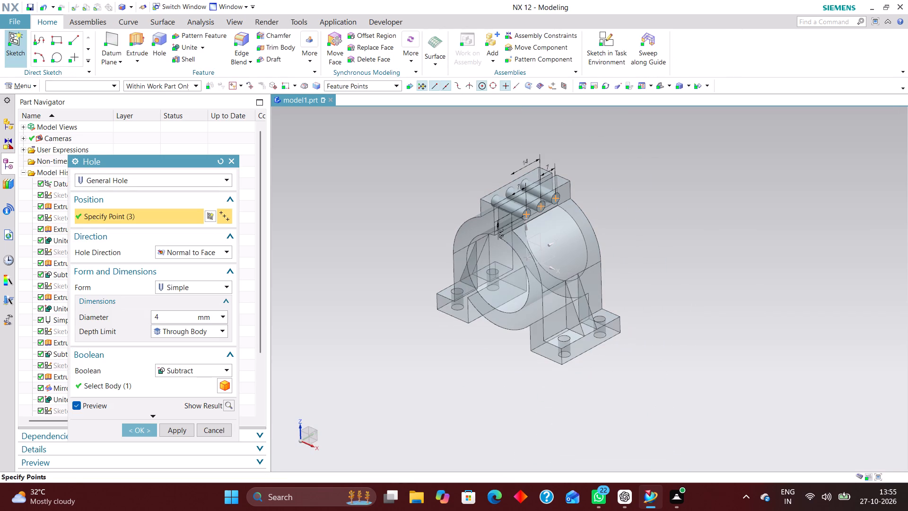
pyautogui.moveTo(642, 263); pyautogui.dragTo(630, 241, button='middle')
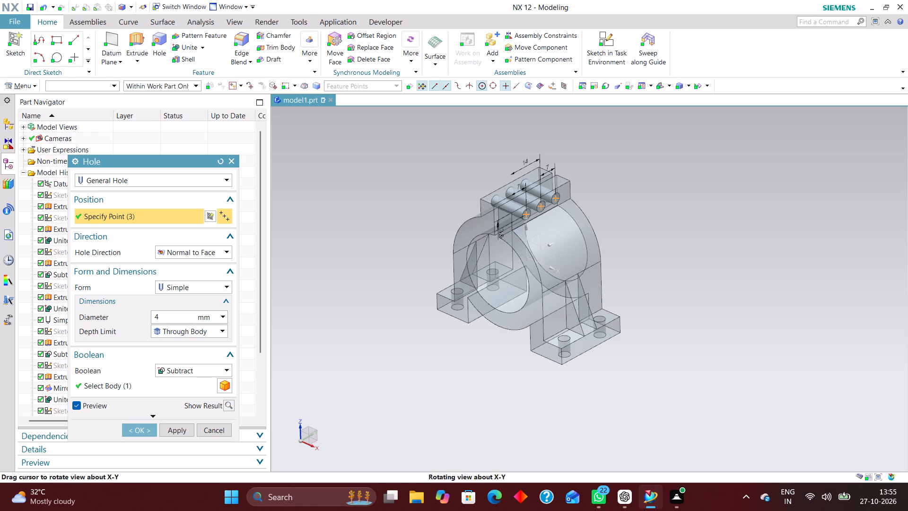
pyautogui.moveTo(630, 241); pyautogui.dragTo(627, 238, button='middle')
pyautogui.moveTo(709, 232); pyautogui.dragTo(678, 230, button='right')
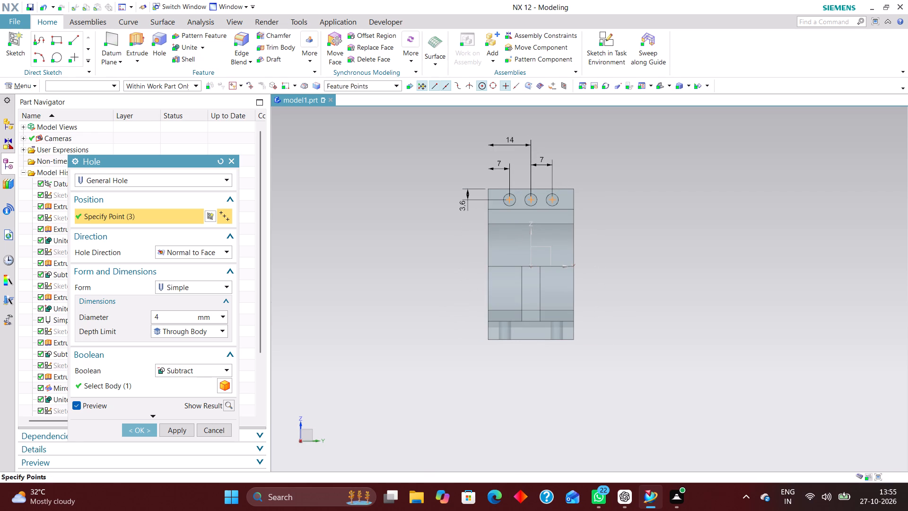
pyautogui.click(148, 431)
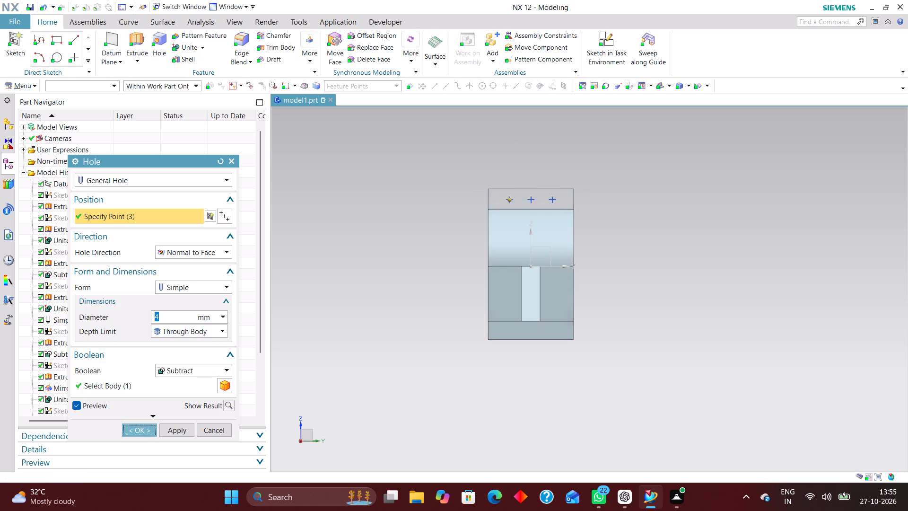
# Edge Blend the outer top edges of both clamping lugs with a 0.8 mm radius.
pyautogui.moveTo(462, 313); pyautogui.dragTo(500, 321, button='middle')
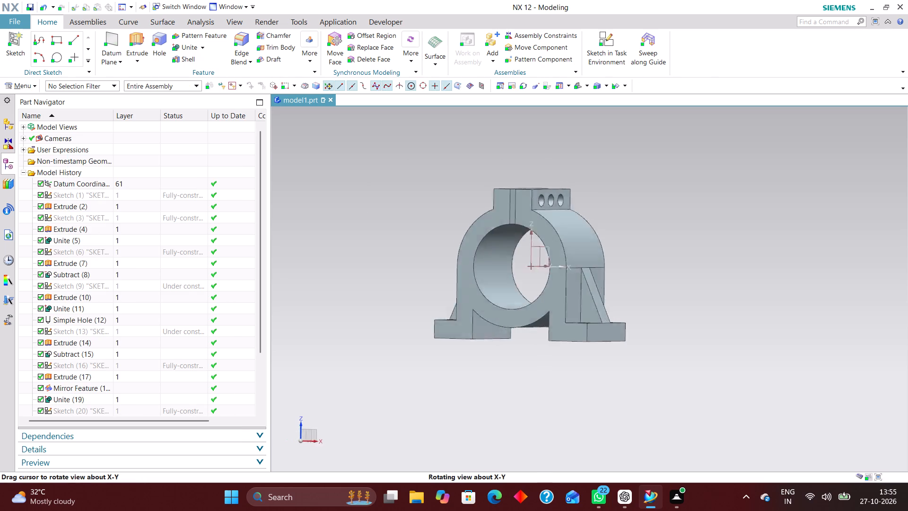
pyautogui.moveTo(500, 321); pyautogui.dragTo(494, 325, button='middle')
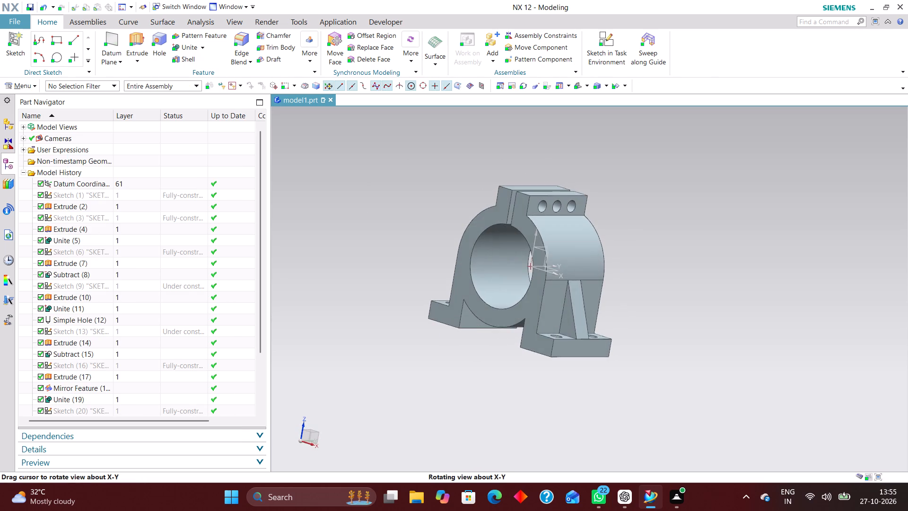
pyautogui.moveTo(494, 325); pyautogui.dragTo(496, 326, button='middle')
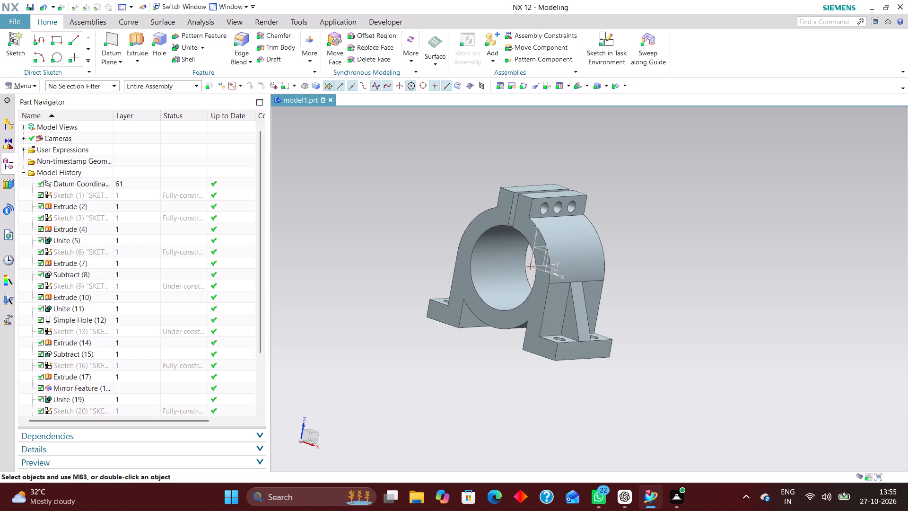
pyautogui.click(244, 36)
pyautogui.scroll(5, 556, 197)
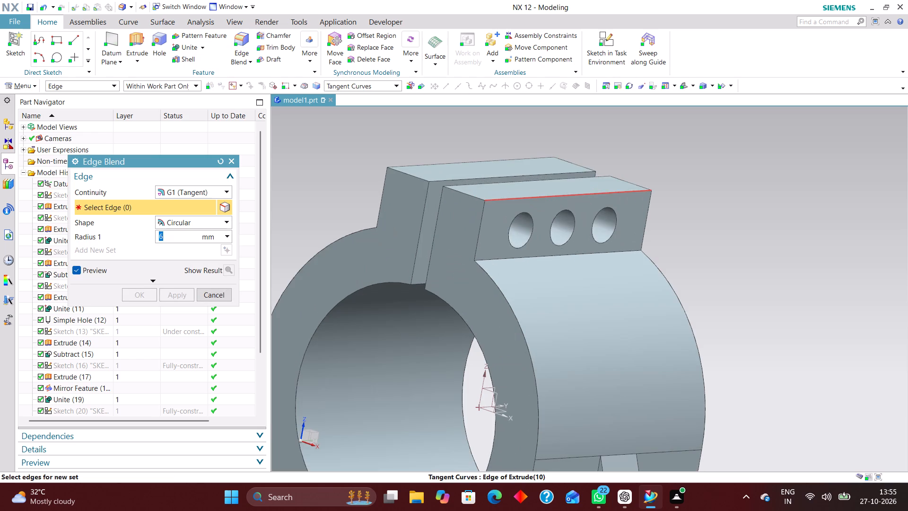
pyautogui.click(552, 197)
pyautogui.write('0.8')
pyautogui.press('Return')
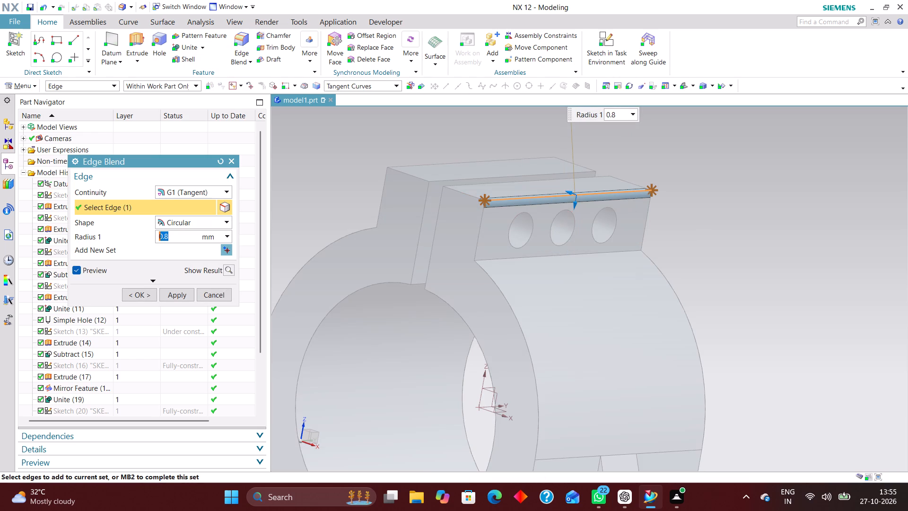
pyautogui.moveTo(405, 213); pyautogui.dragTo(453, 241, button='middle')
pyautogui.click(550, 243)
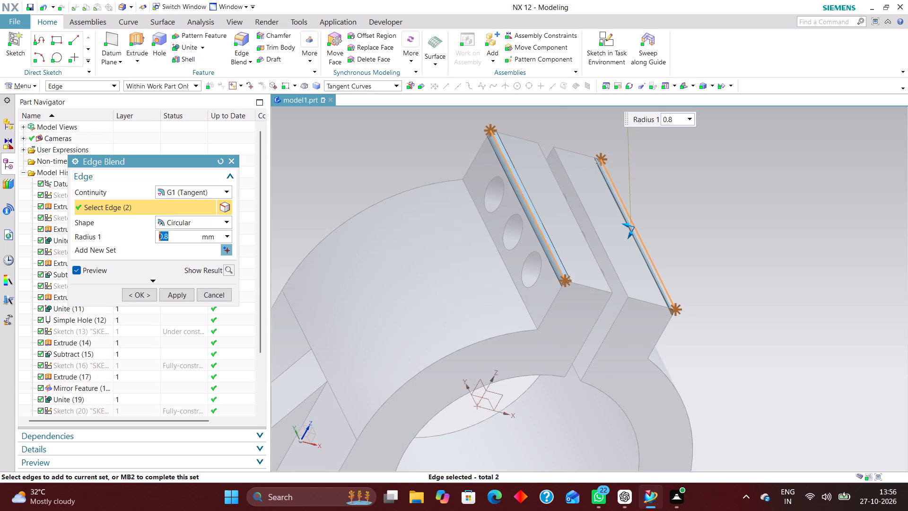
pyautogui.scroll(-2, 518, 175)
pyautogui.click(136, 293)
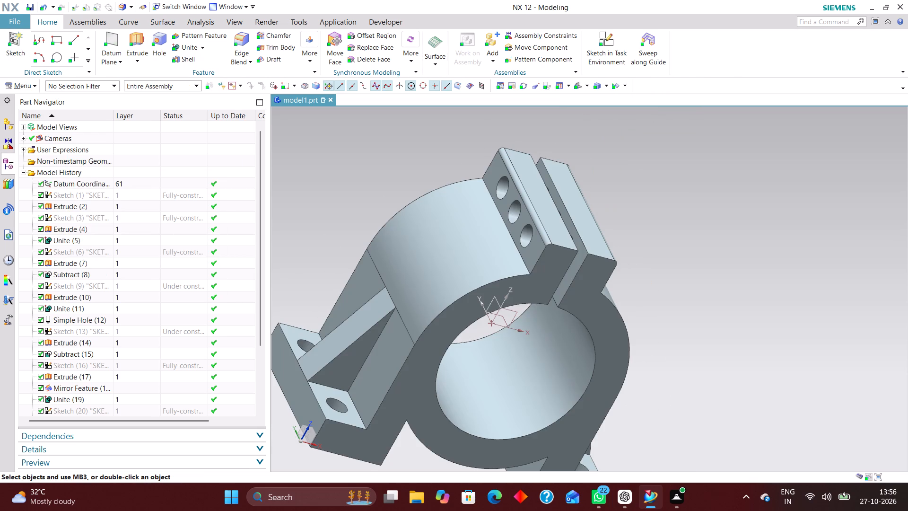
# Edge Blend the inner corner edge where the +X foot's top face meets the upright wall, on the rib's -Y side, with 0.8 mm radius.
pyautogui.scroll(-2, 680, 280)
pyautogui.moveTo(698, 304); pyautogui.dragTo(662, 281, button='middle')
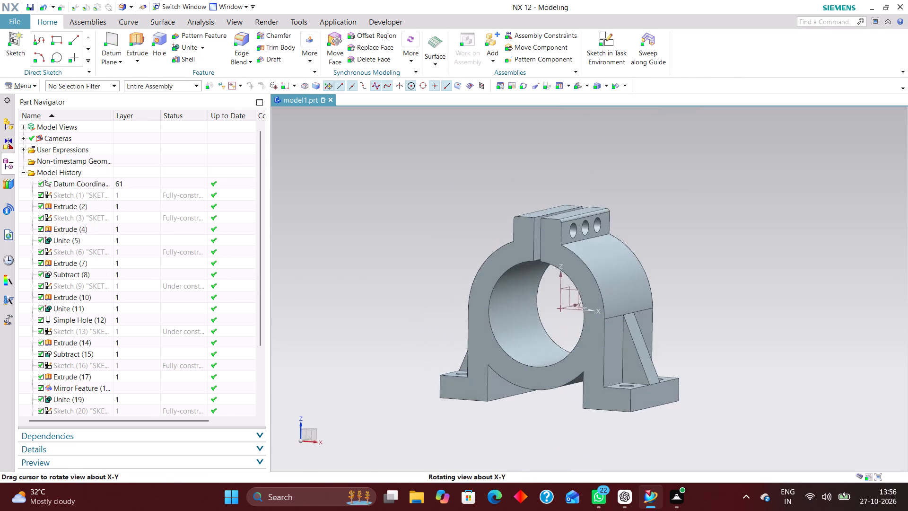
pyautogui.moveTo(662, 281); pyautogui.dragTo(664, 286, button='middle')
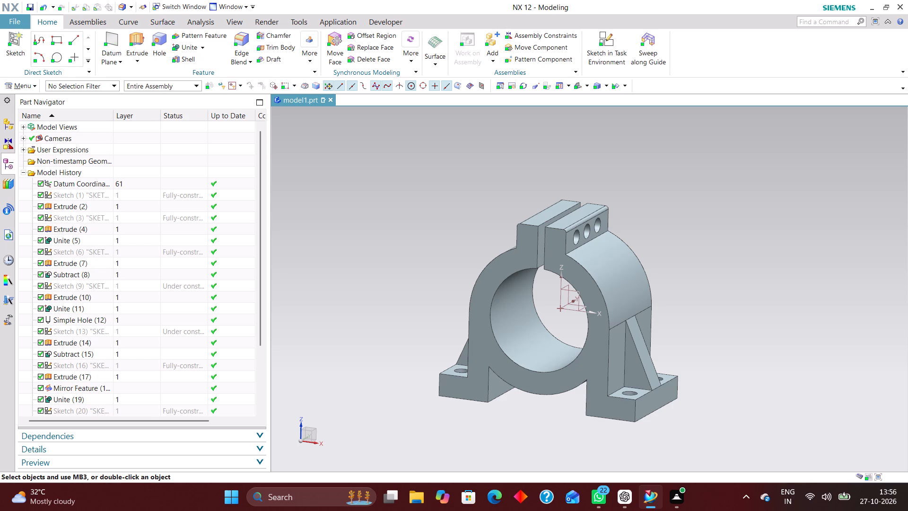
pyautogui.click(243, 43)
pyautogui.scroll(5, 625, 398)
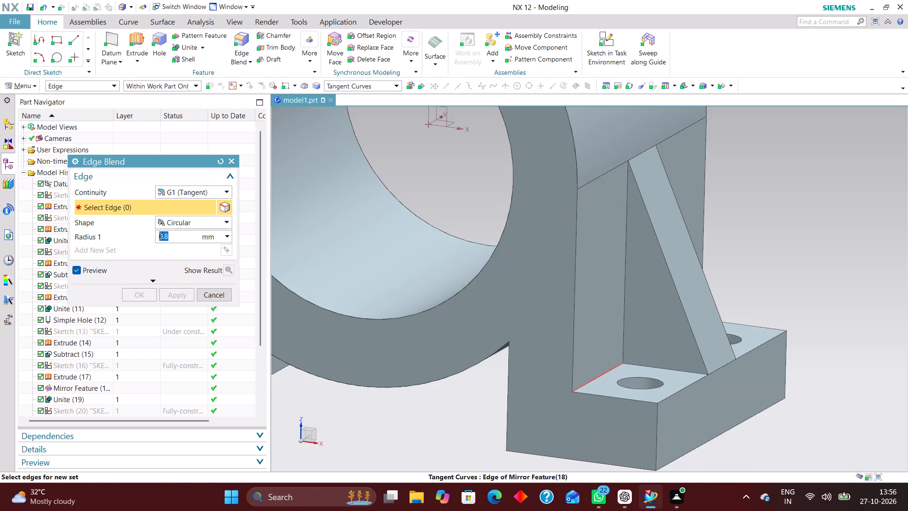
pyautogui.click(595, 382)
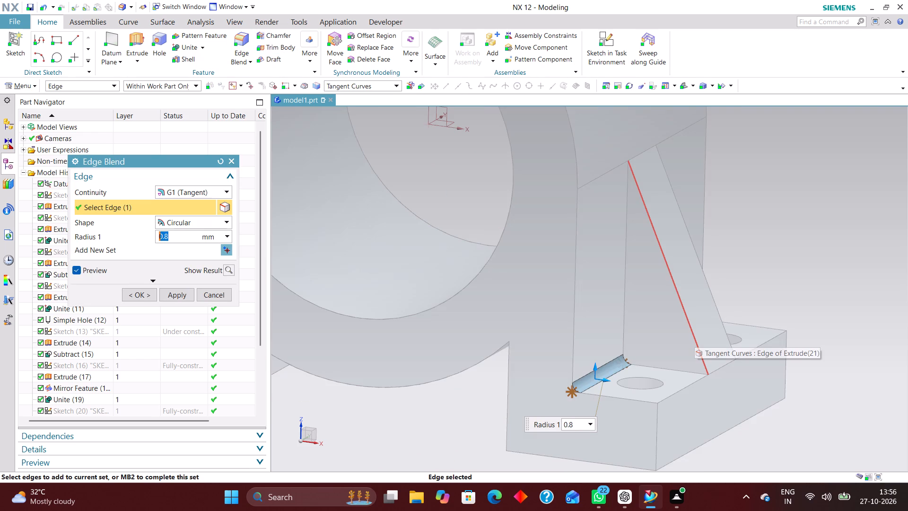
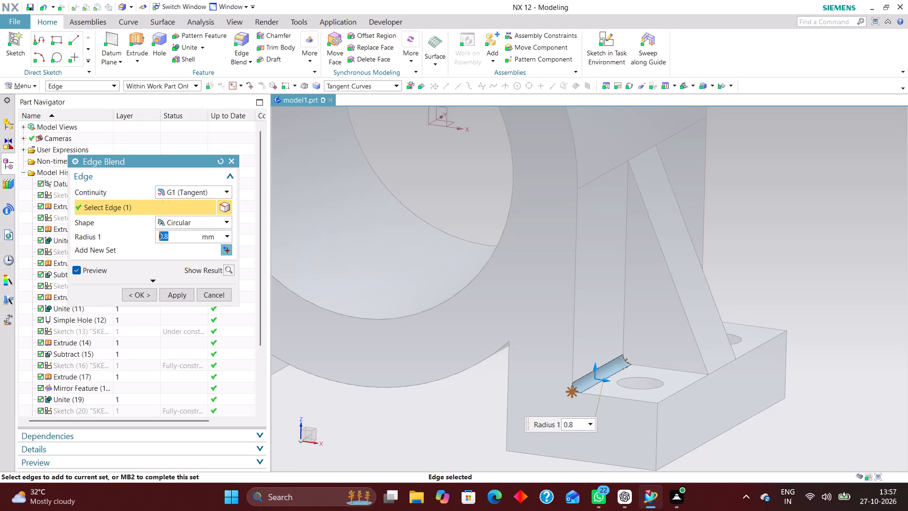
# Add the +X foot's other inner corner edge and both matching -X foot edges to the 0.8 mm edge blend and complete it.
pyautogui.scroll(-3, 417, 399)
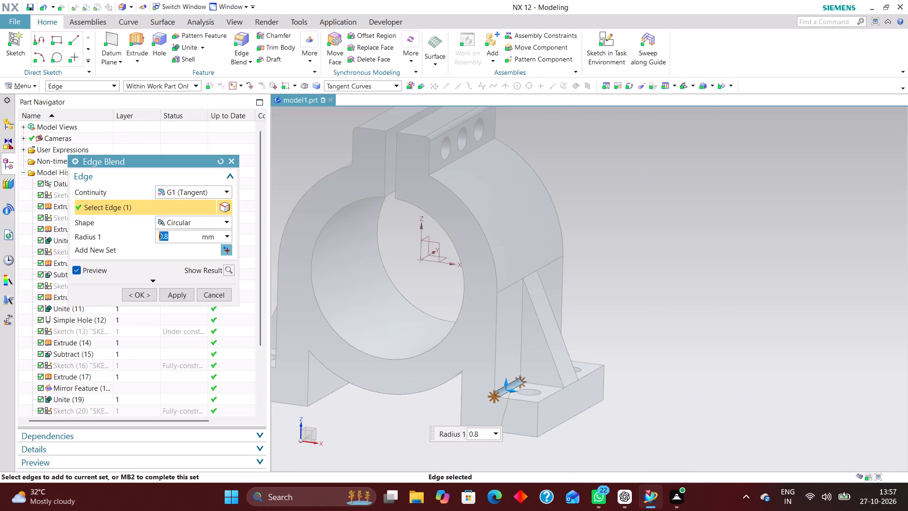
pyautogui.moveTo(566, 422); pyautogui.dragTo(531, 446, button='middle')
pyautogui.click(538, 373)
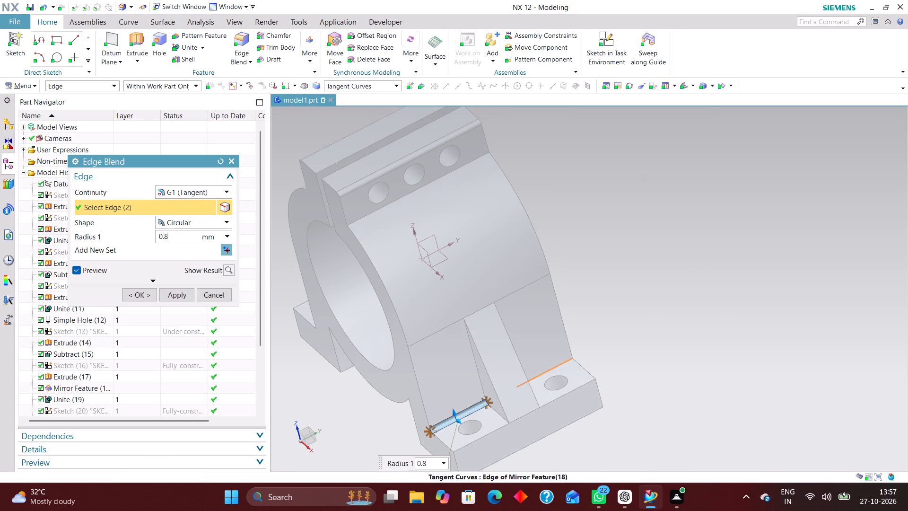
pyautogui.scroll(-3, 482, 358)
pyautogui.moveTo(364, 398); pyautogui.dragTo(454, 412, button='middle')
pyautogui.scroll(2, 386, 363)
pyautogui.click(384, 359)
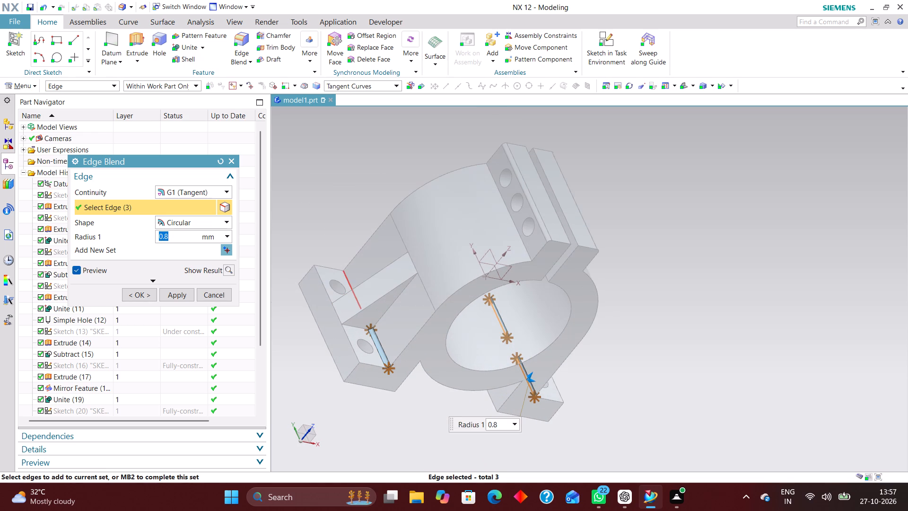
pyautogui.click(348, 282)
pyautogui.scroll(-1, 433, 373)
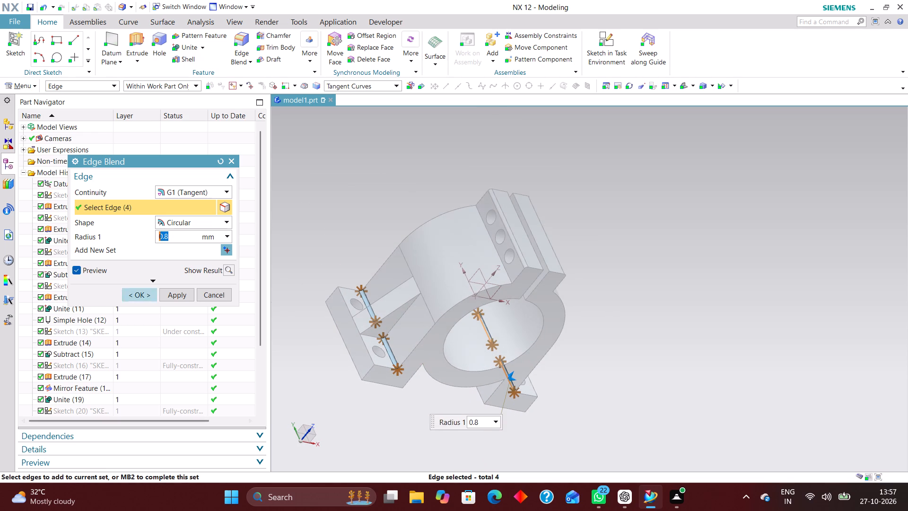
pyautogui.click(140, 294)
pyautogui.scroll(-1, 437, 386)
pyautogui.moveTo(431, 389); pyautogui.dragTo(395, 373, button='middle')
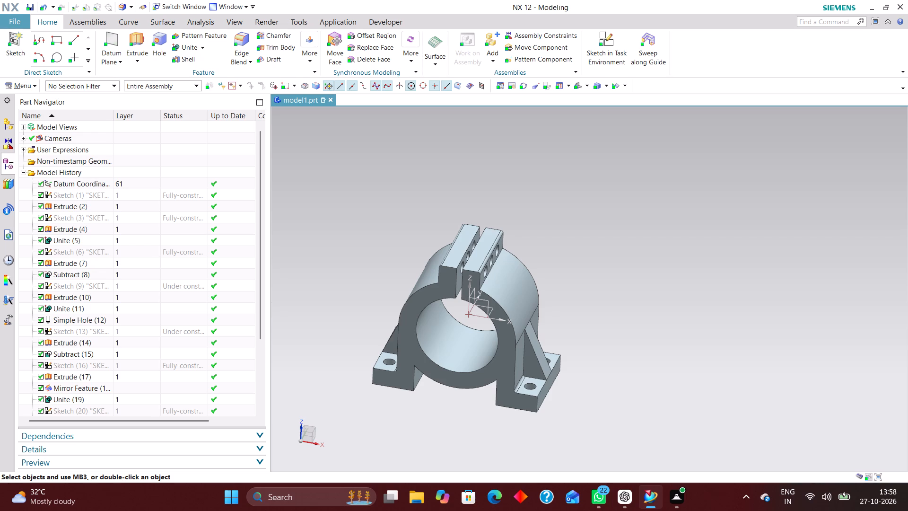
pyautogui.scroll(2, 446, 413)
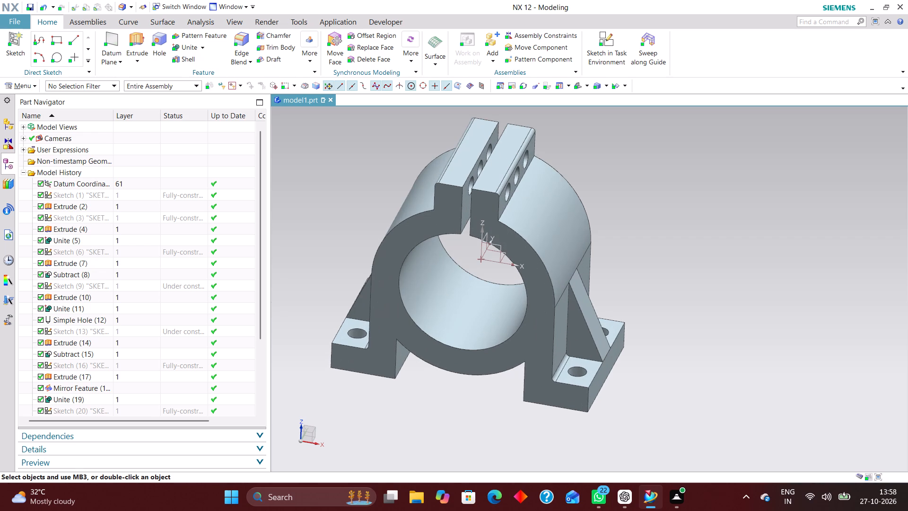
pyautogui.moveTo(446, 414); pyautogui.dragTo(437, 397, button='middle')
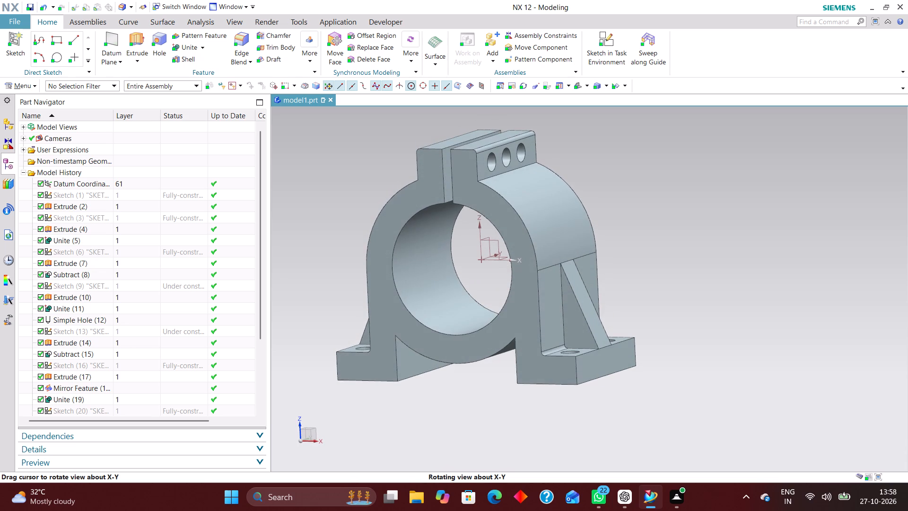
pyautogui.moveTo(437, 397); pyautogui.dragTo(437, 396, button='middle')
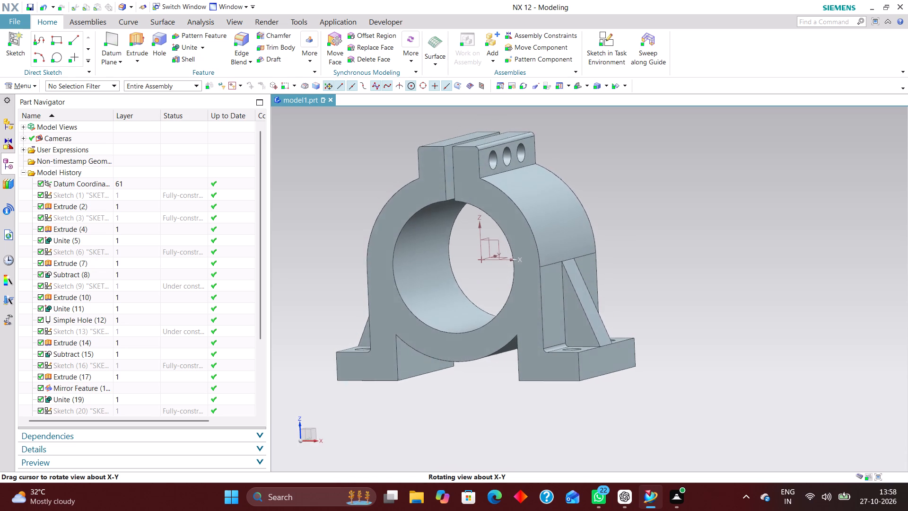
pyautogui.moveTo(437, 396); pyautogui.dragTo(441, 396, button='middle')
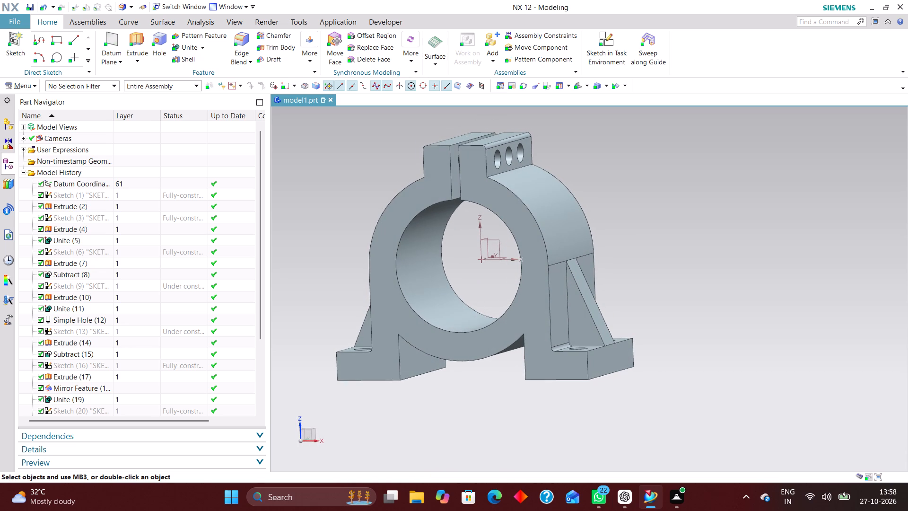
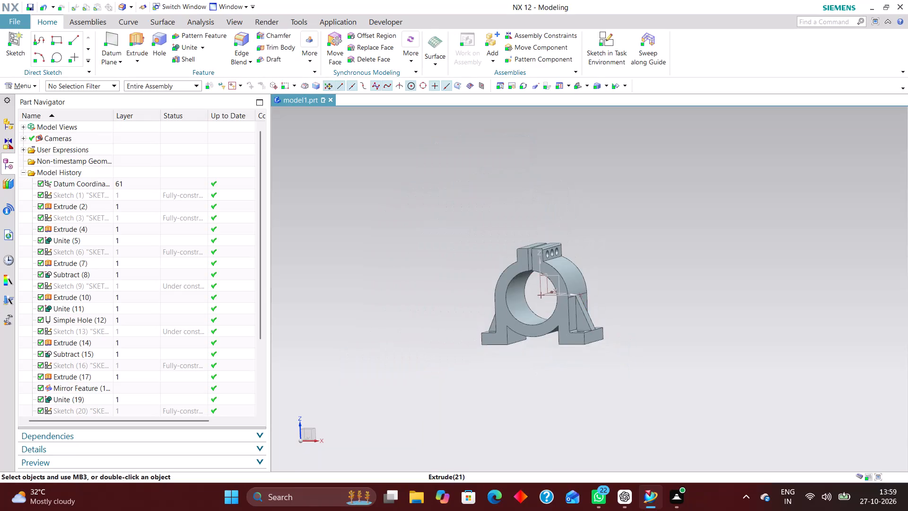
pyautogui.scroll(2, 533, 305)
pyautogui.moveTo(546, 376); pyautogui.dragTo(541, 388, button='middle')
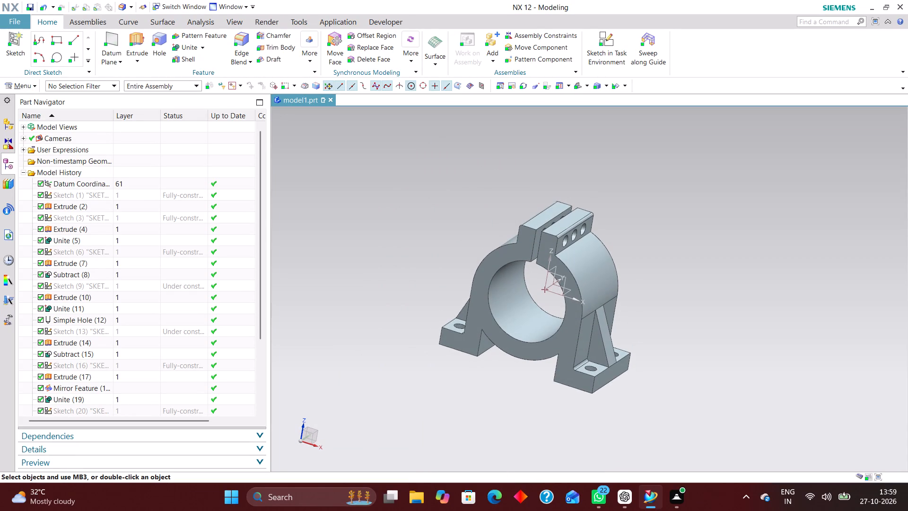
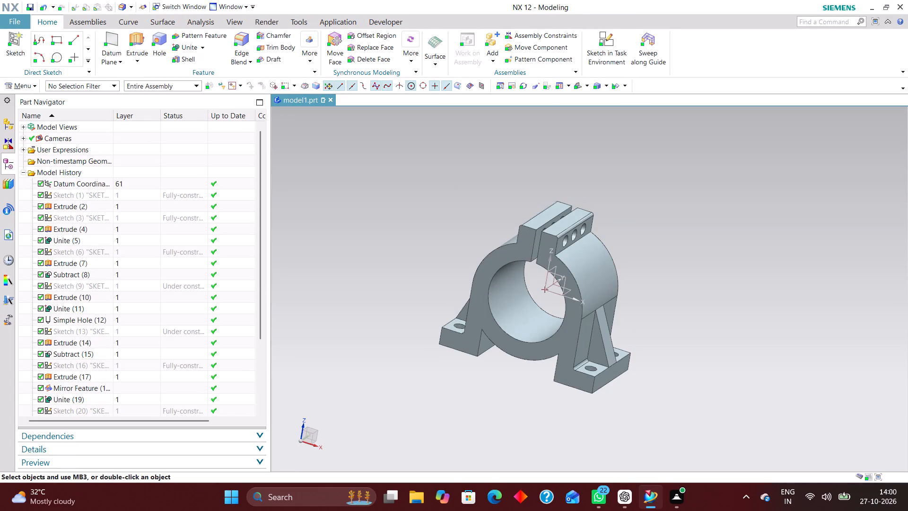
# Create a new task-environment sketch on the XZ plane of the datum coordinate system.
pyautogui.scroll(-2, 520, 315)
pyautogui.moveTo(474, 384); pyautogui.dragTo(496, 381, button='middle')
pyautogui.scroll(1, 500, 376)
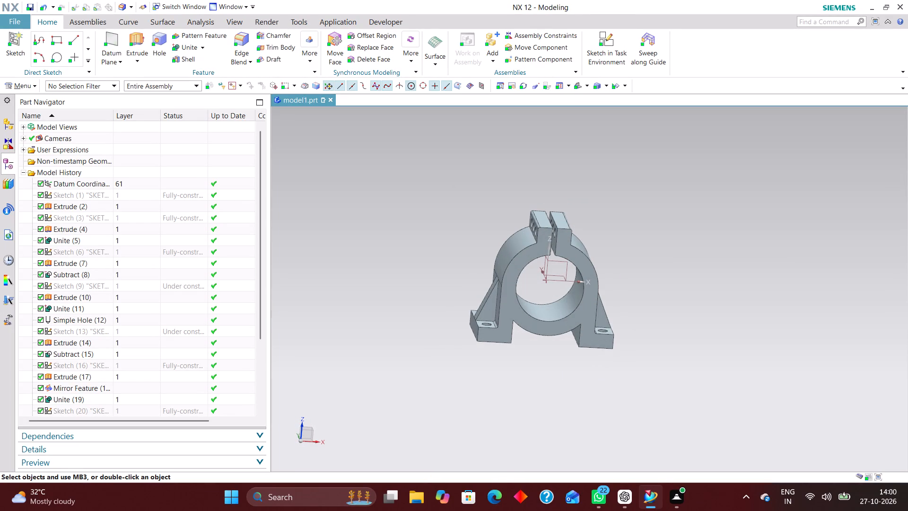
pyautogui.click(610, 41)
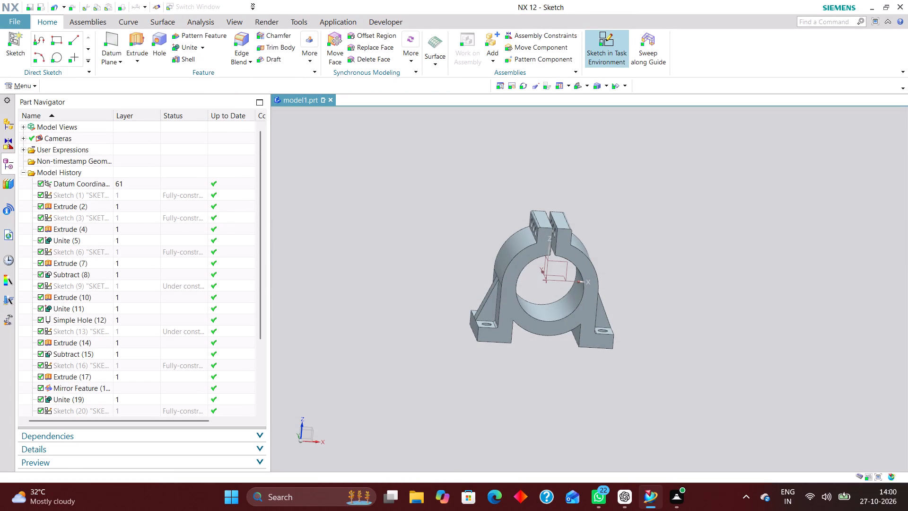
pyautogui.moveTo(677, 279); pyautogui.dragTo(648, 266, button='middle')
pyautogui.click(565, 263)
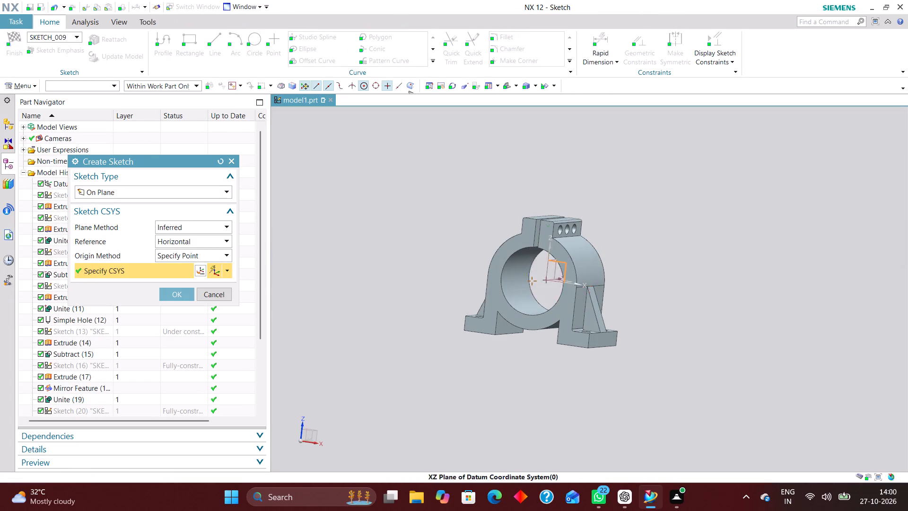
pyautogui.click(176, 299)
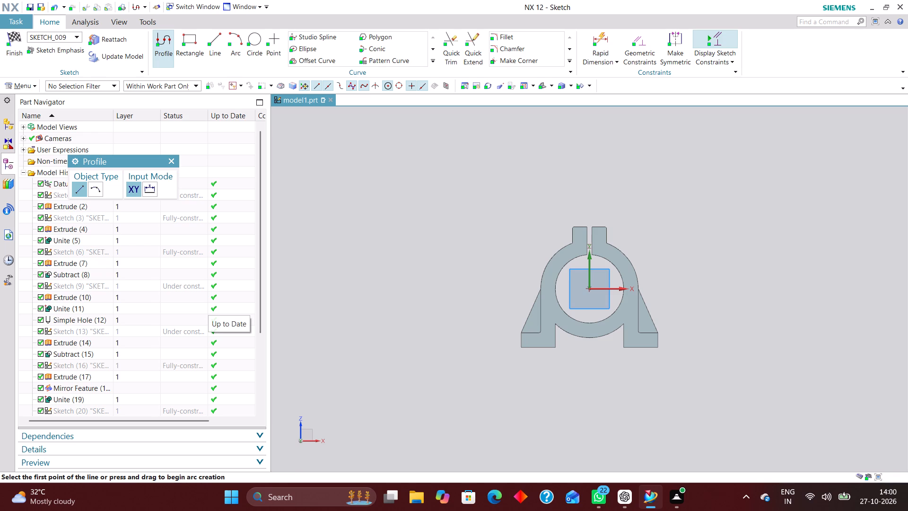
# Sketch a vertical line about 10 mm long below the left foot and dimension it 16 mm from the vertical axis.
pyautogui.scroll(2, 533, 365)
pyautogui.scroll(-2, 424, 335)
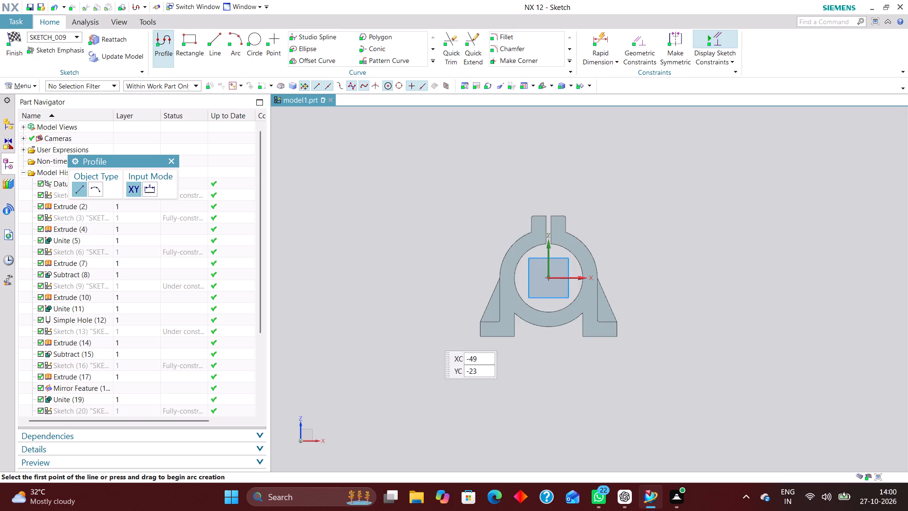
pyautogui.scroll(2, 551, 334)
pyautogui.click(510, 325)
pyautogui.click(510, 366)
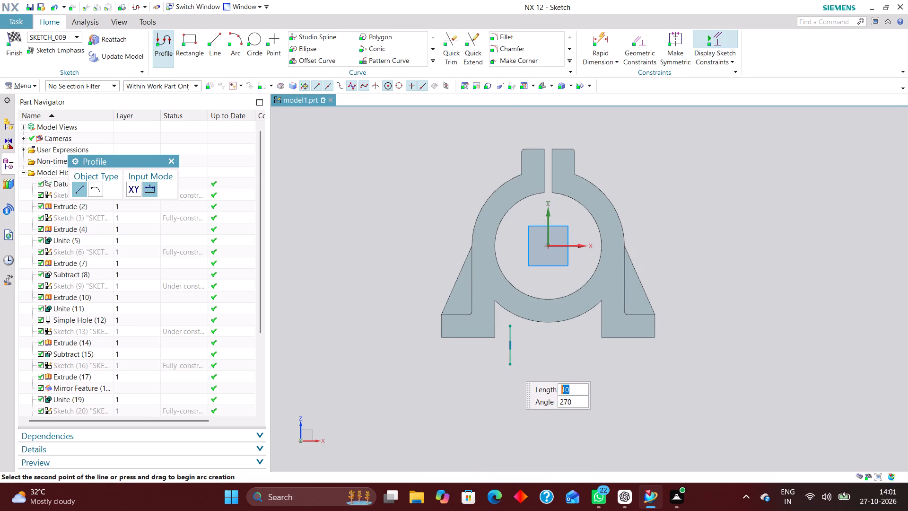
pyautogui.click(597, 37)
pyautogui.click(547, 228)
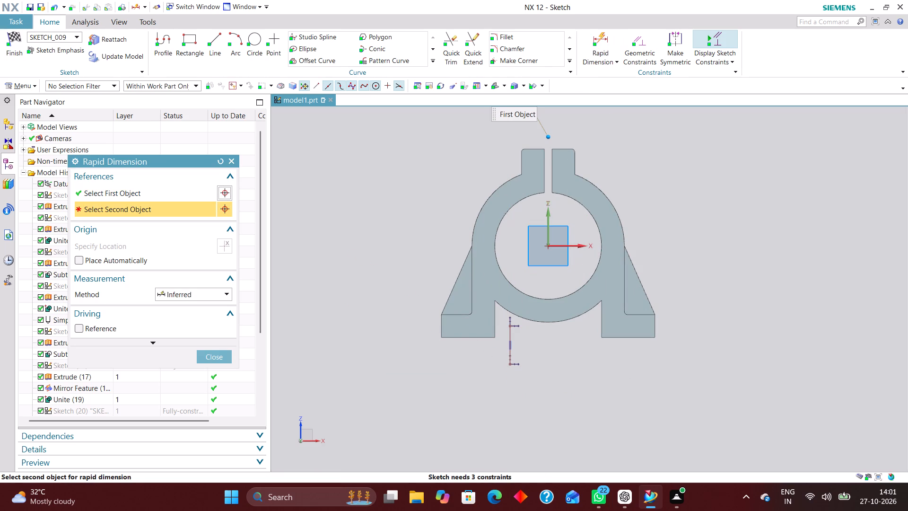
pyautogui.click(510, 354)
pyautogui.click(531, 410)
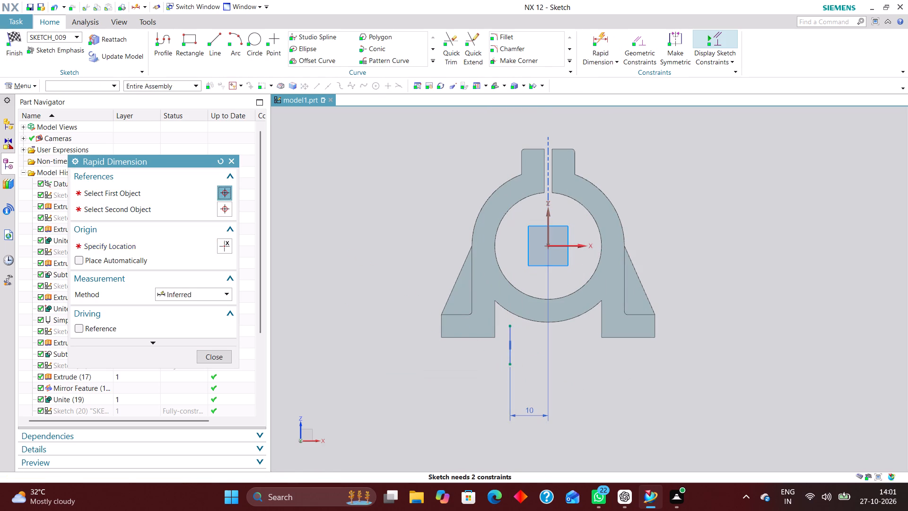
pyautogui.write('16')
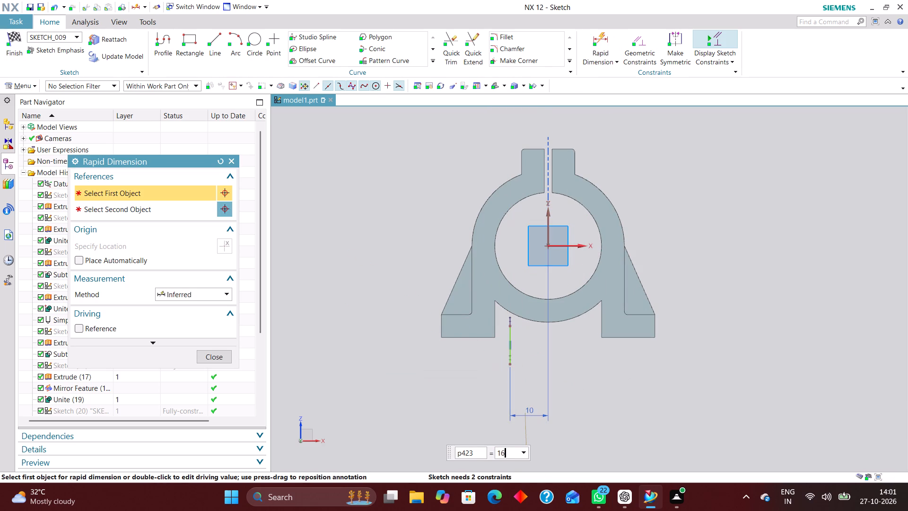
pyautogui.press('Return')
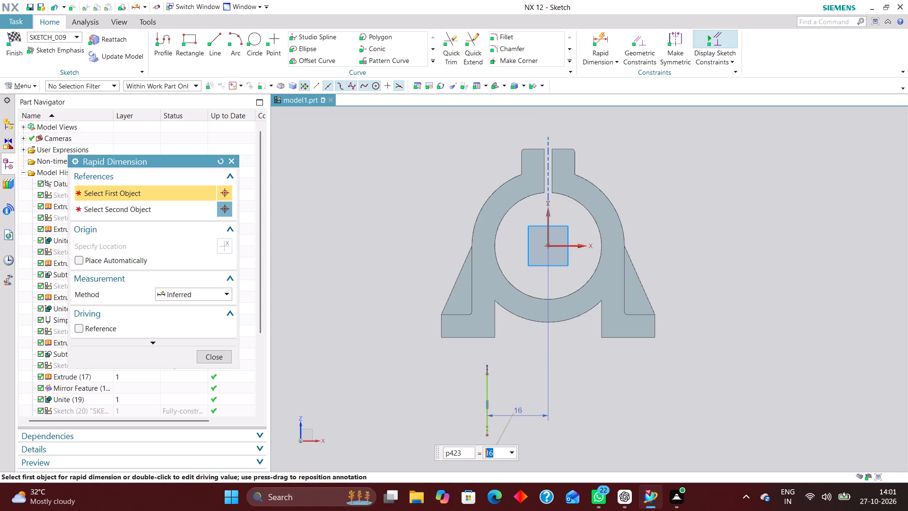
# Draw two horizontal lines from the vertical line's ends and a second vertical line crossing the lower one to outline a rectangle.
pyautogui.click(216, 39)
pyautogui.click(488, 375)
pyautogui.click(519, 376)
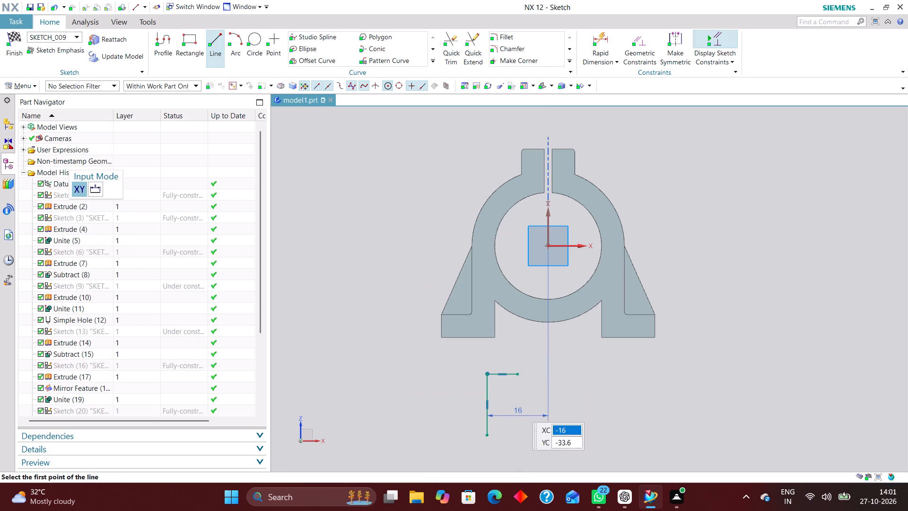
pyautogui.click(489, 434)
pyautogui.click(534, 432)
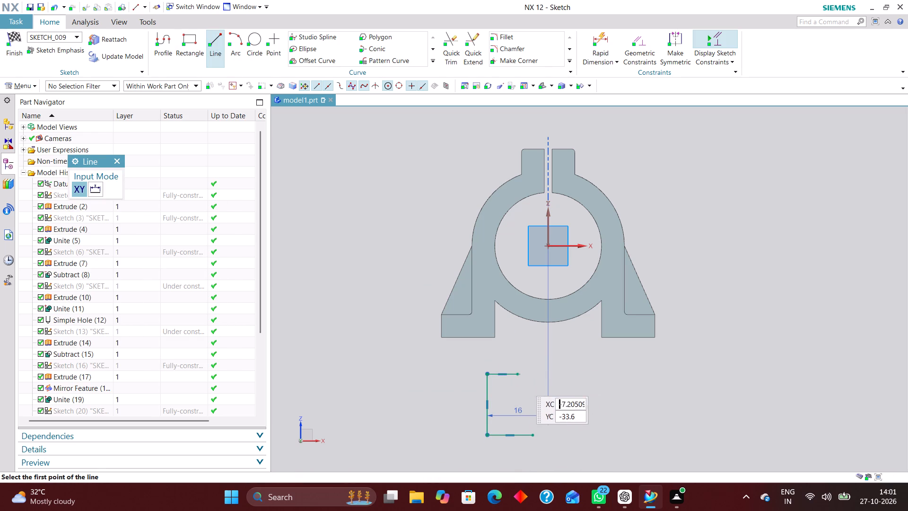
pyautogui.click(519, 374)
pyautogui.click(522, 460)
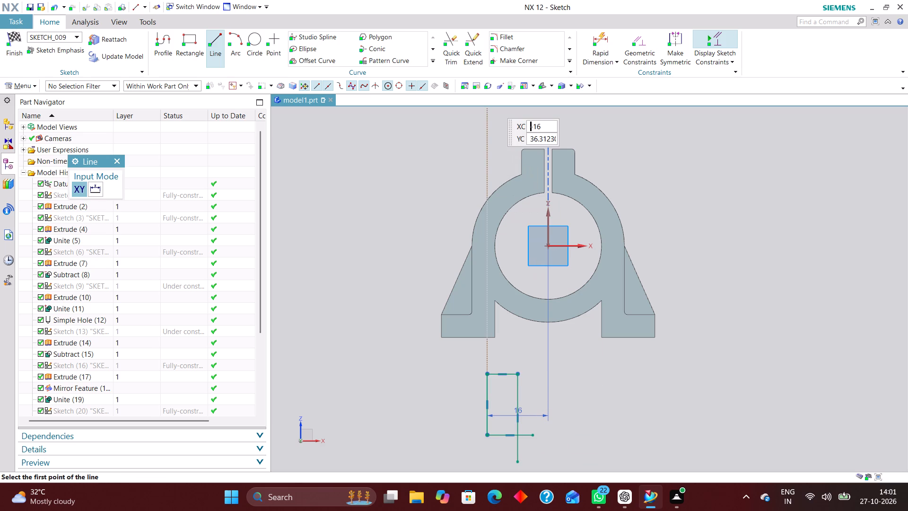
# Trim the overhanging line ends with Quick Trim to leave a closed rectangle.
pyautogui.click(454, 45)
pyautogui.scroll(-4, 491, 325)
pyautogui.scroll(2, 499, 388)
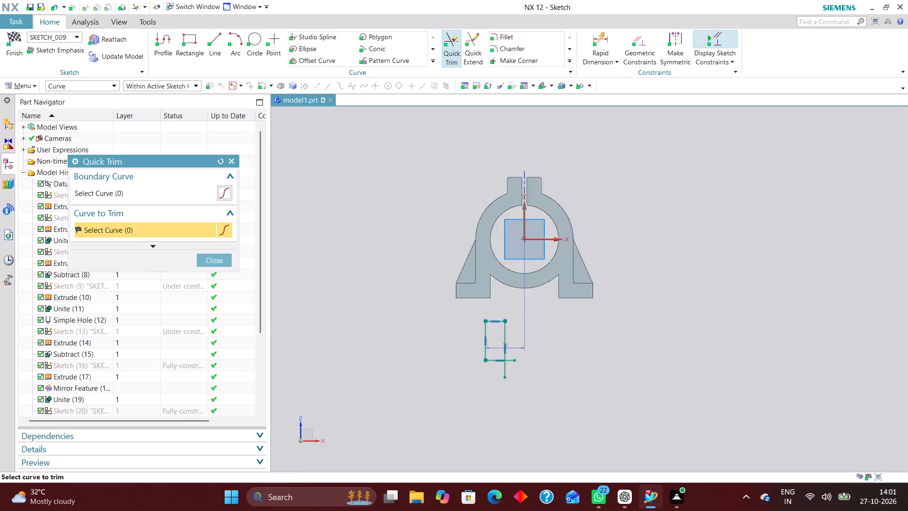
pyautogui.scroll(2, 499, 388)
pyautogui.click(503, 365)
pyautogui.click(516, 343)
pyautogui.click(509, 367)
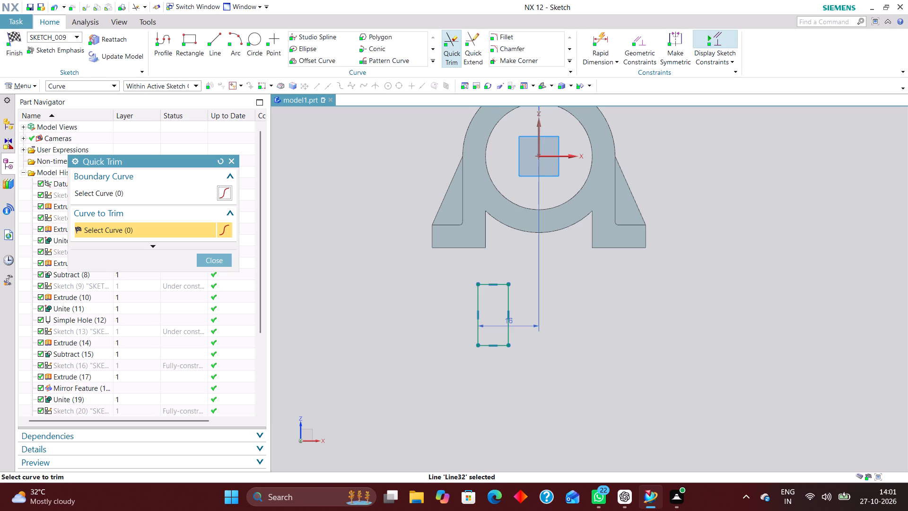
pyautogui.click(220, 258)
# Stretch the rectangle upward so its top edge lies inside the left foot, just above the foot's bottom edge.
pyautogui.moveTo(492, 284); pyautogui.dragTo(491, 282)
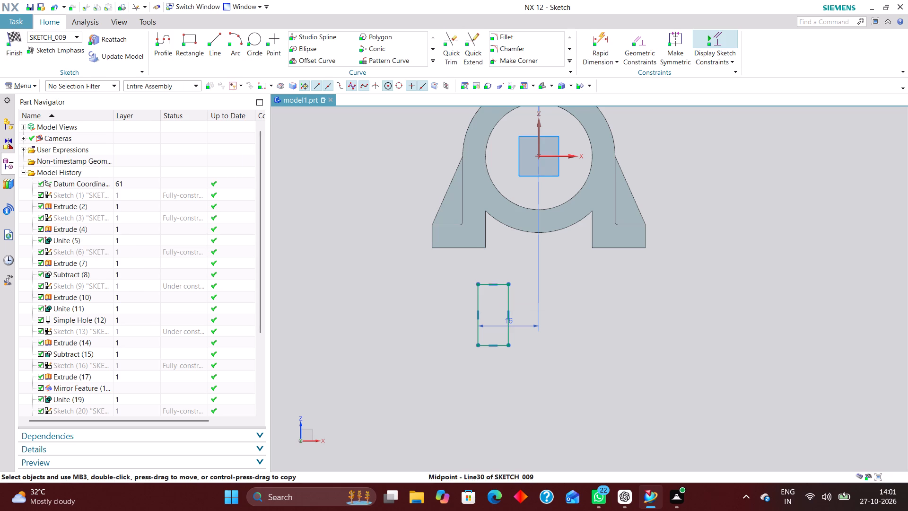
pyautogui.moveTo(491, 282); pyautogui.dragTo(489, 231)
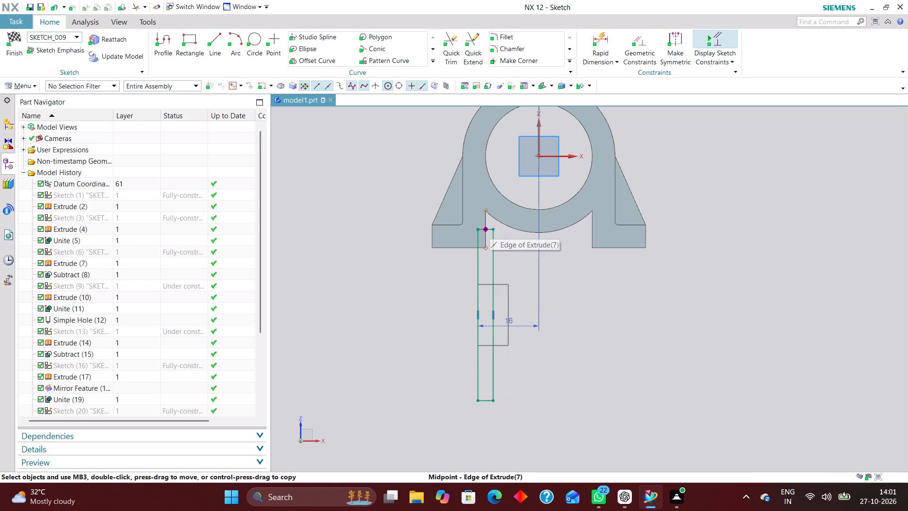
pyautogui.moveTo(489, 231); pyautogui.dragTo(494, 237)
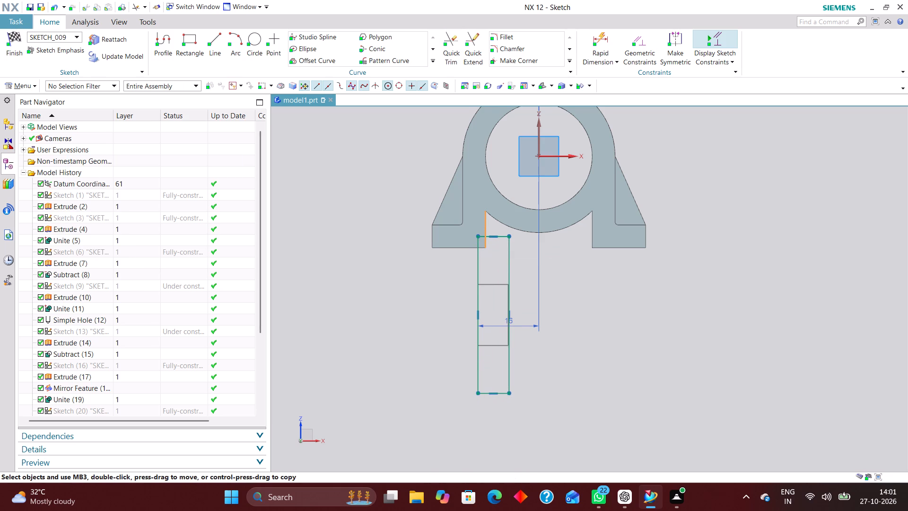
pyautogui.moveTo(494, 237); pyautogui.dragTo(495, 240)
pyautogui.moveTo(494, 232); pyautogui.dragTo(468, 238, button='right')
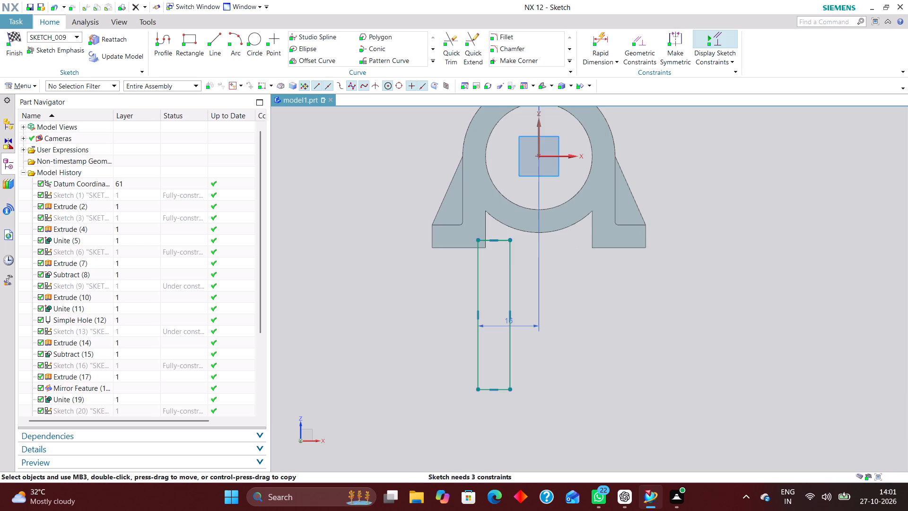
pyautogui.click(493, 389)
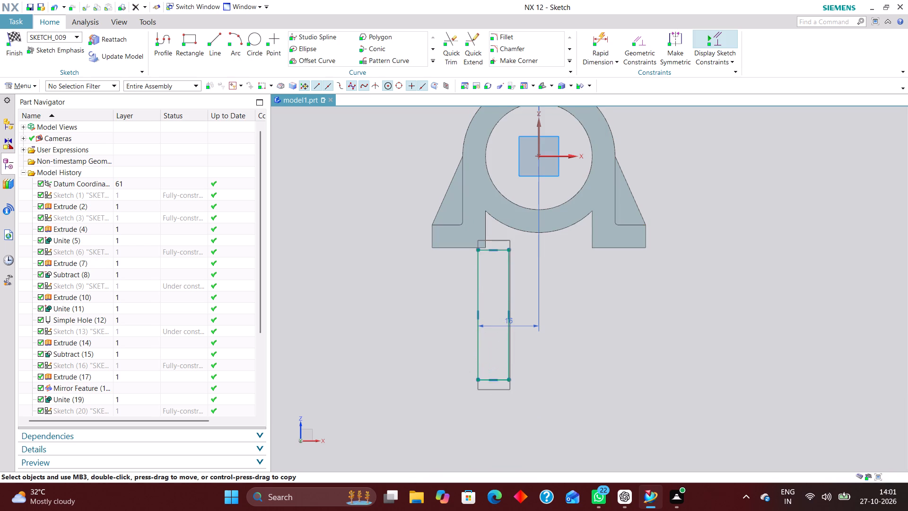
# Dimension the rectangle's top edge 1.6 mm from the left foot's bottom edge.
pyautogui.click(605, 35)
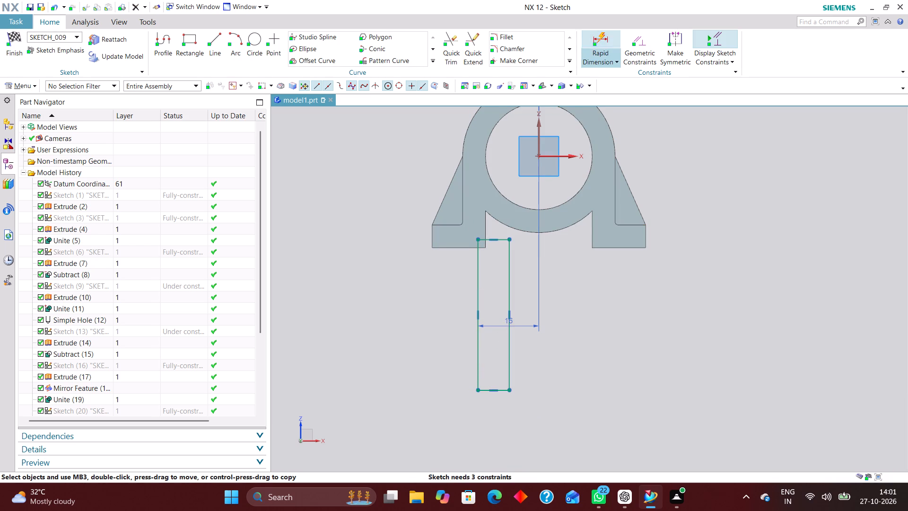
pyautogui.scroll(3, 497, 247)
pyautogui.click(443, 251)
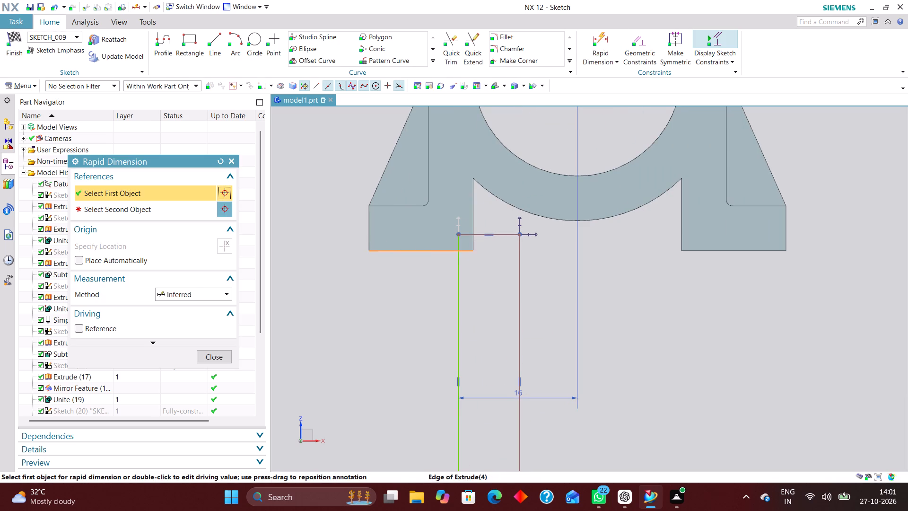
pyautogui.click(502, 235)
pyautogui.click(601, 273)
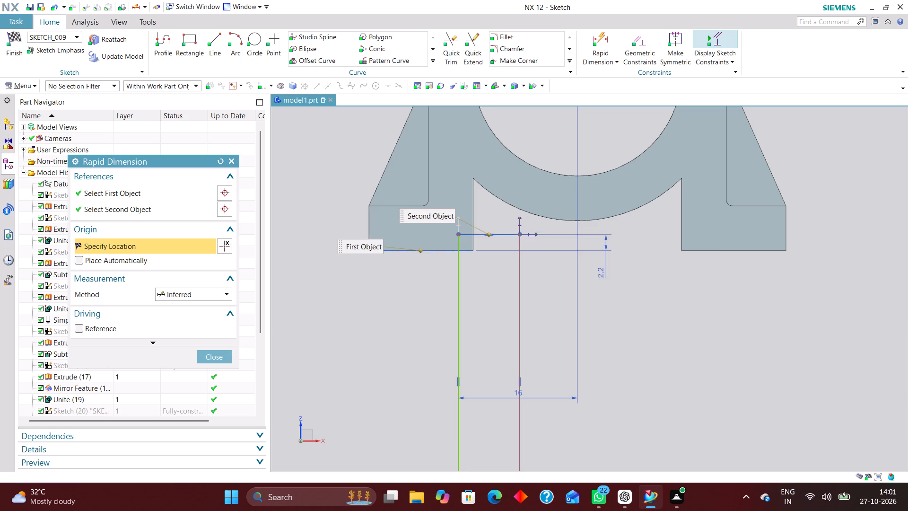
pyautogui.write('1.6')
pyautogui.press('Return')
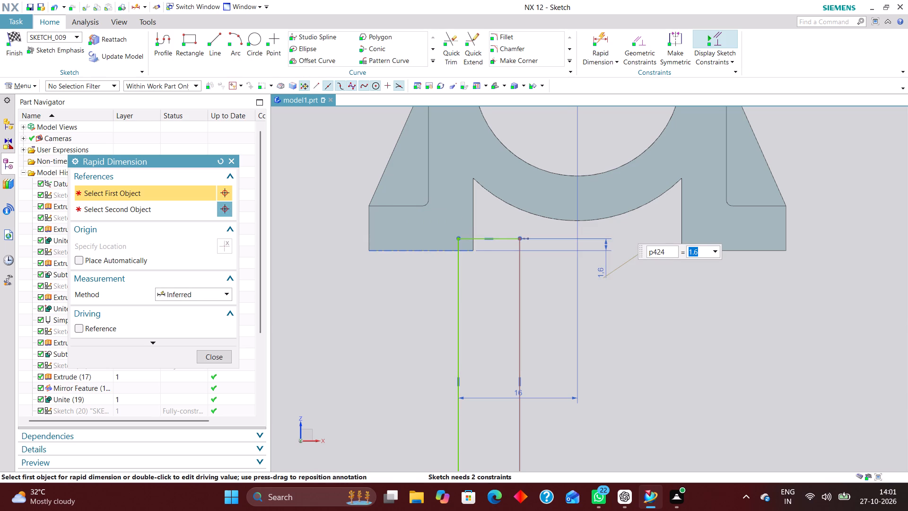
# Dimension the rectangle's right vertical line to a height of 1.6 mm.
pyautogui.scroll(-3, 388, 167)
pyautogui.scroll(2, 443, 305)
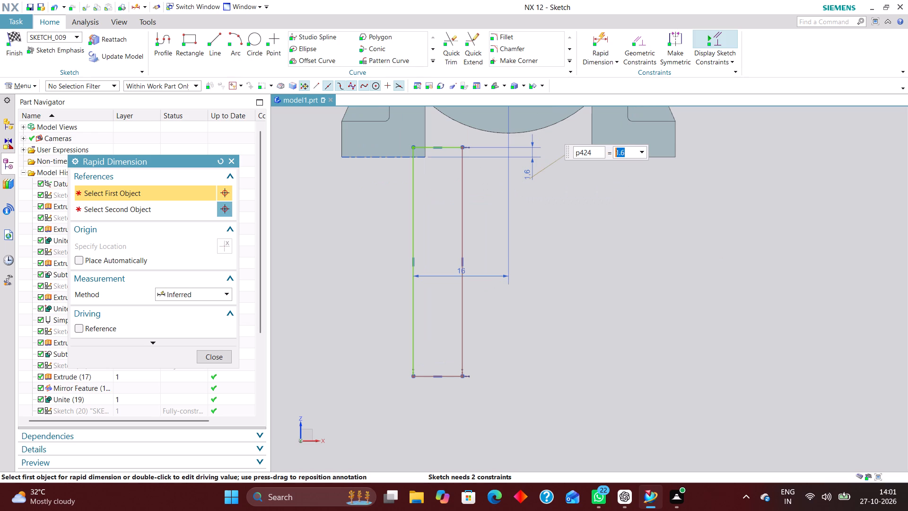
pyautogui.click(463, 241)
pyautogui.click(549, 248)
pyautogui.write('1.6')
pyautogui.press('Return')
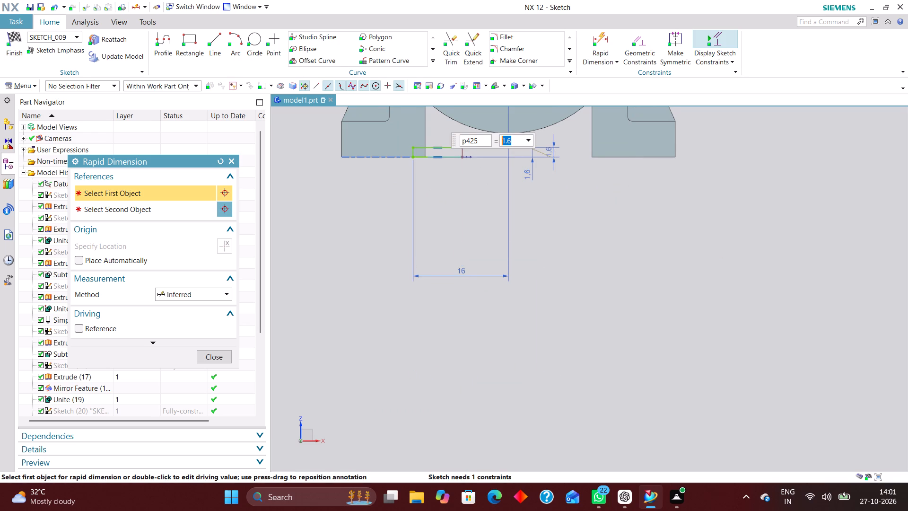
# Dimension the rectangle's width at 8 mm, correct it to 4 mm, and finish the sketch.
pyautogui.scroll(-2, 445, 286)
pyautogui.scroll(5, 443, 174)
pyautogui.click(458, 255)
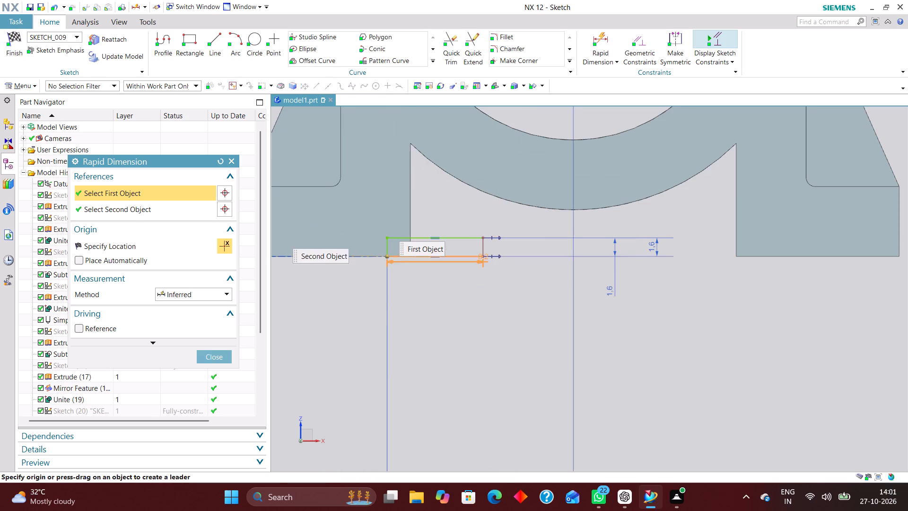
pyautogui.click(439, 303)
pyautogui.press('8')
pyautogui.press('Return')
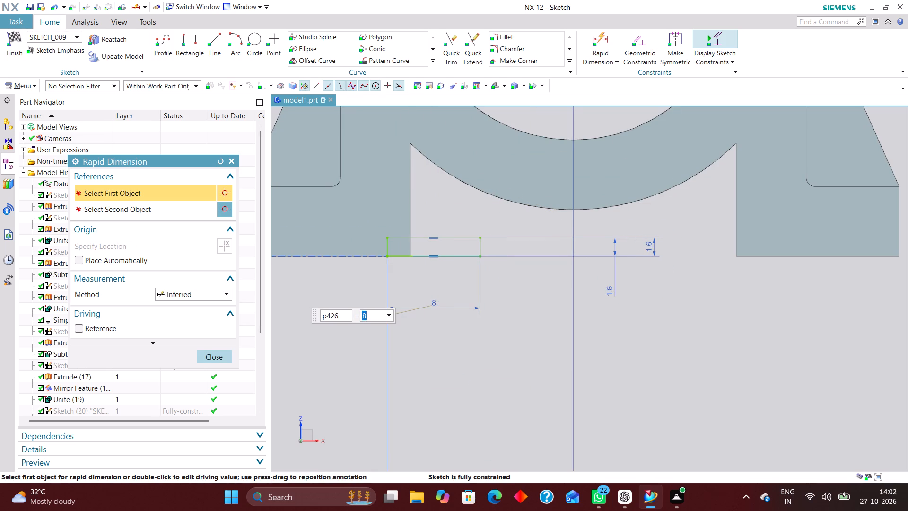
pyautogui.press('4')
pyautogui.press('Return')
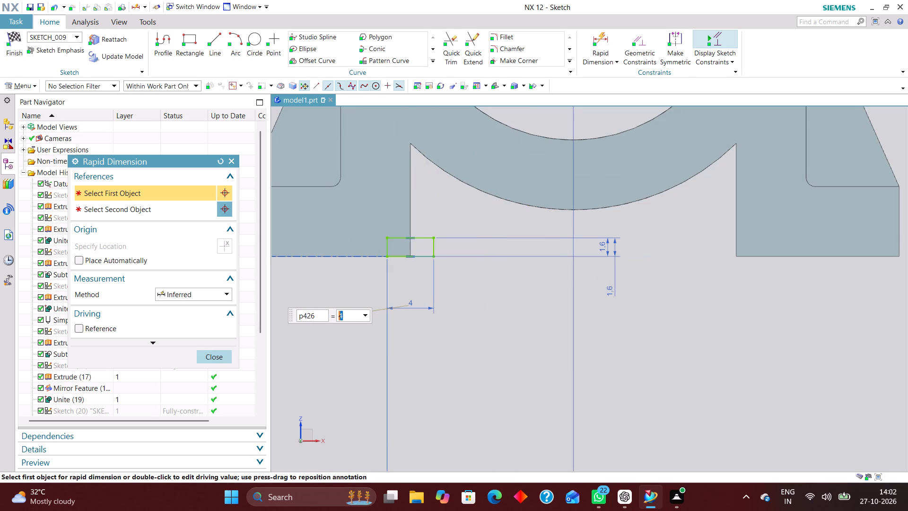
pyautogui.click(212, 356)
pyautogui.click(12, 36)
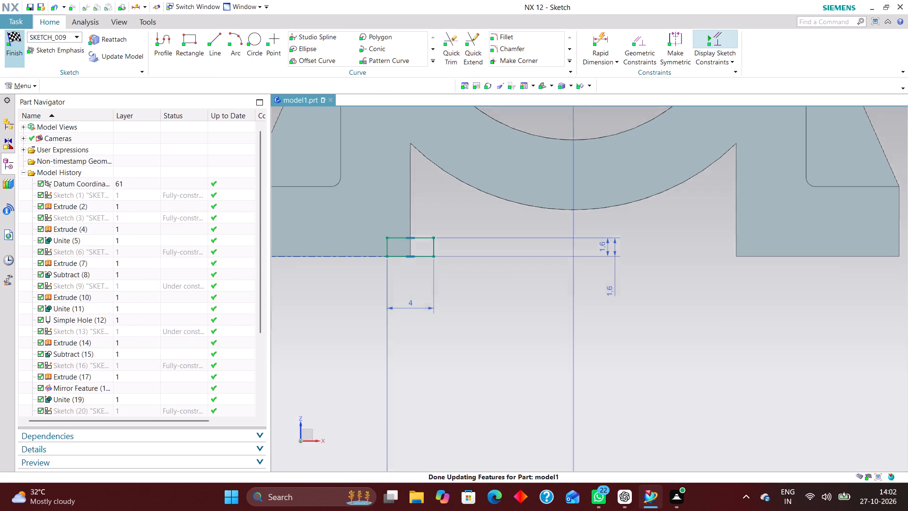
# Extrude the foot's 4 × 1.6 mm rectangle as a separate body with a symmetric distance of 14 mm, corrected to 16 mm.
pyautogui.click(130, 38)
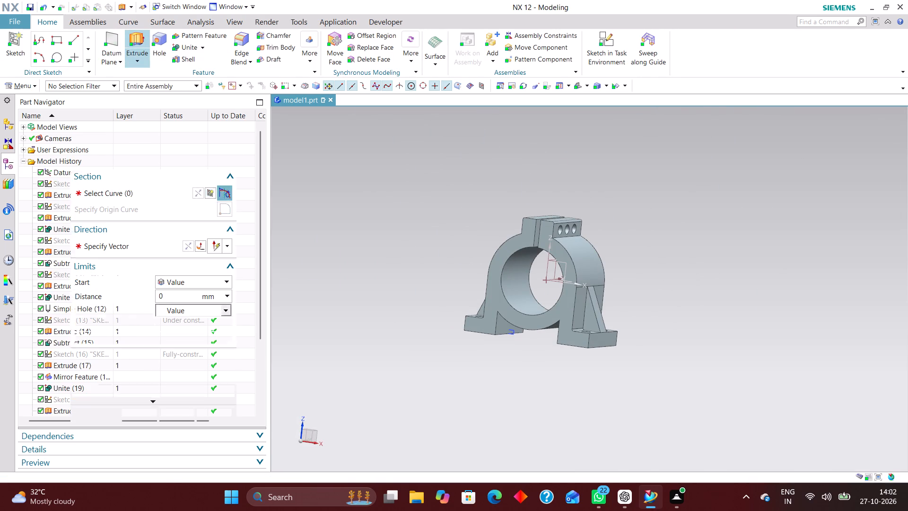
pyautogui.scroll(4, 525, 361)
pyautogui.click(487, 281)
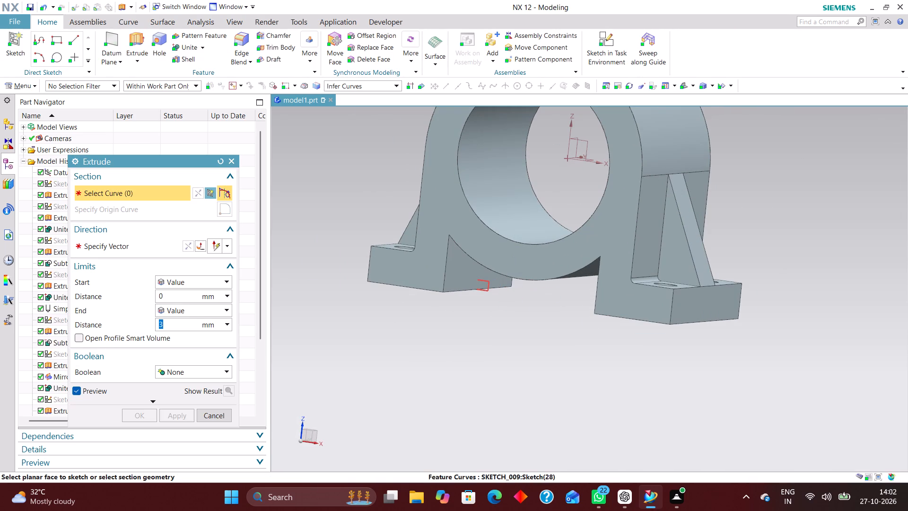
pyautogui.click(188, 277)
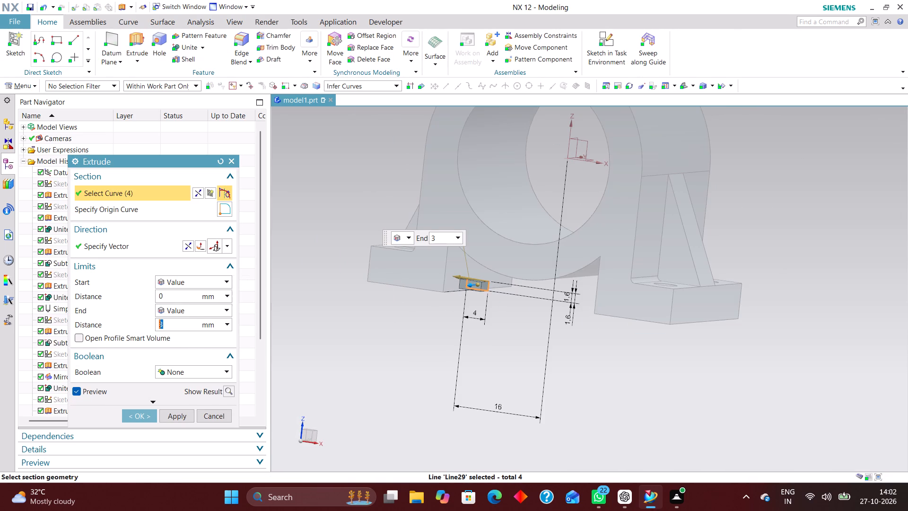
pyautogui.click(192, 305)
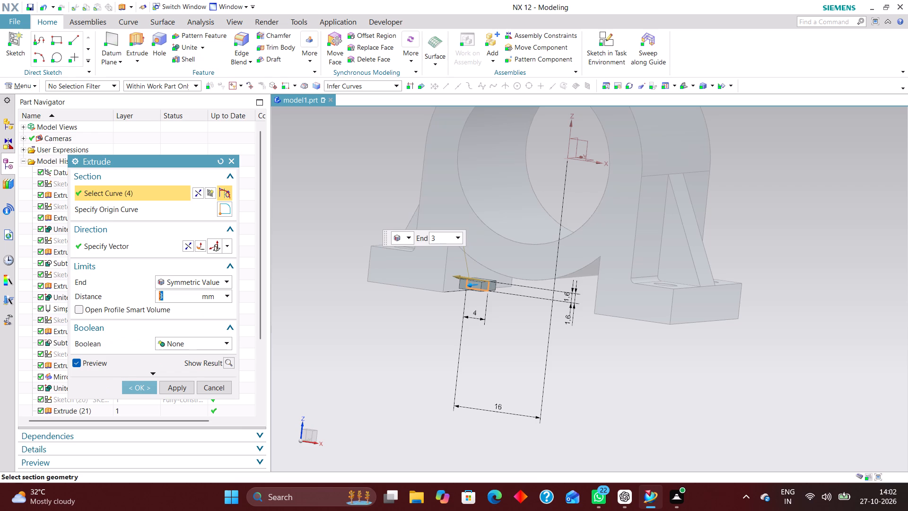
pyautogui.write('14')
pyautogui.press('Return')
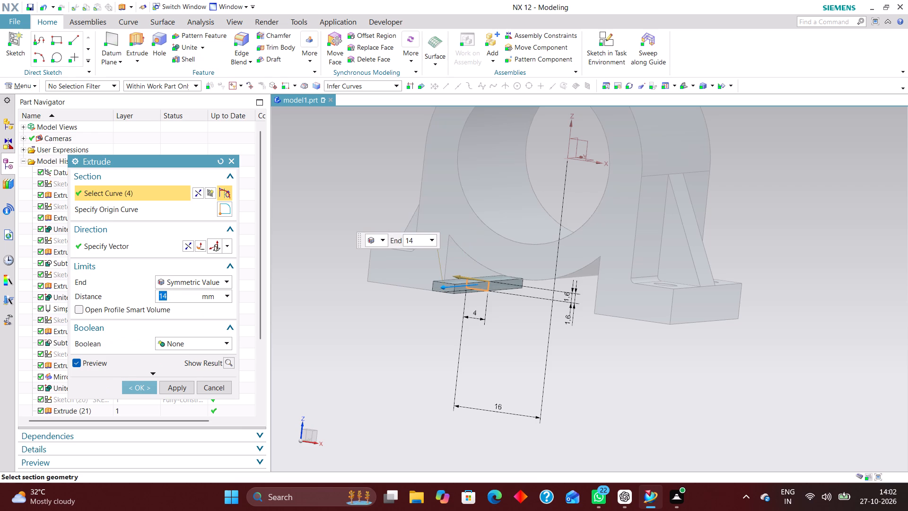
pyautogui.write('16')
pyautogui.press('Return')
pyautogui.click(135, 385)
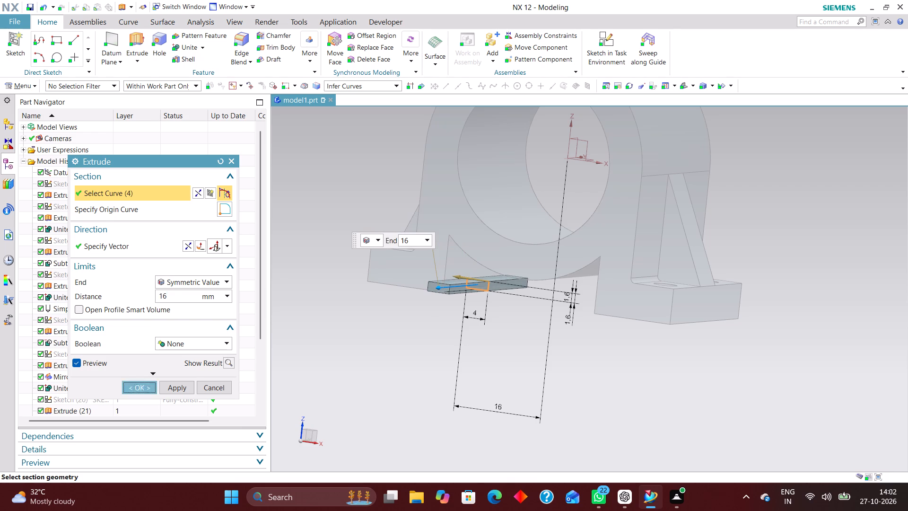
# Mirror the extruded bar about the datum YZ plane onto the opposite foot.
pyautogui.moveTo(480, 327); pyautogui.dragTo(486, 336, button='middle')
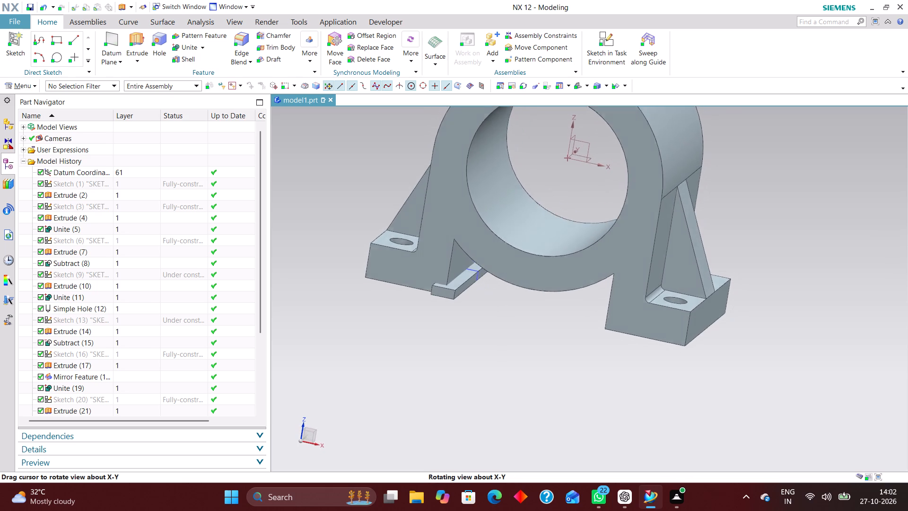
pyautogui.moveTo(486, 336); pyautogui.dragTo(495, 330, button='middle')
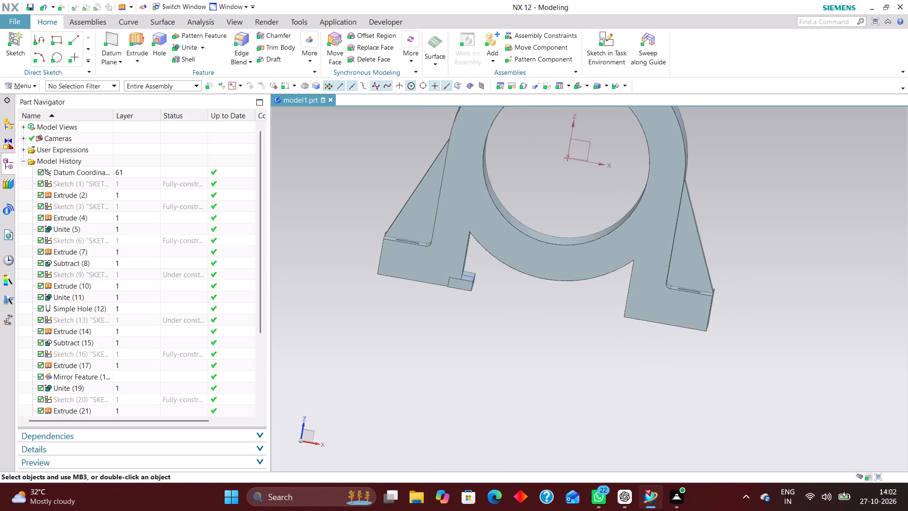
pyautogui.click(313, 52)
pyautogui.click(321, 89)
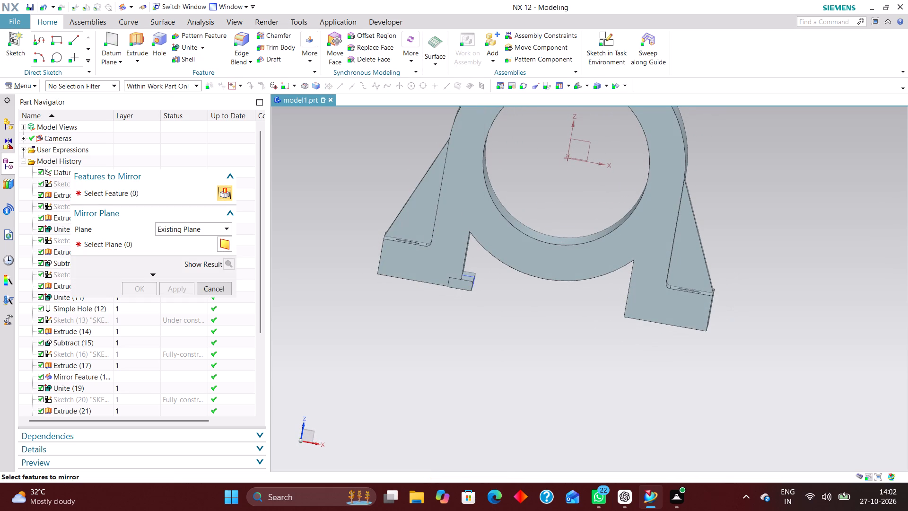
pyautogui.click(469, 291)
pyautogui.click(162, 246)
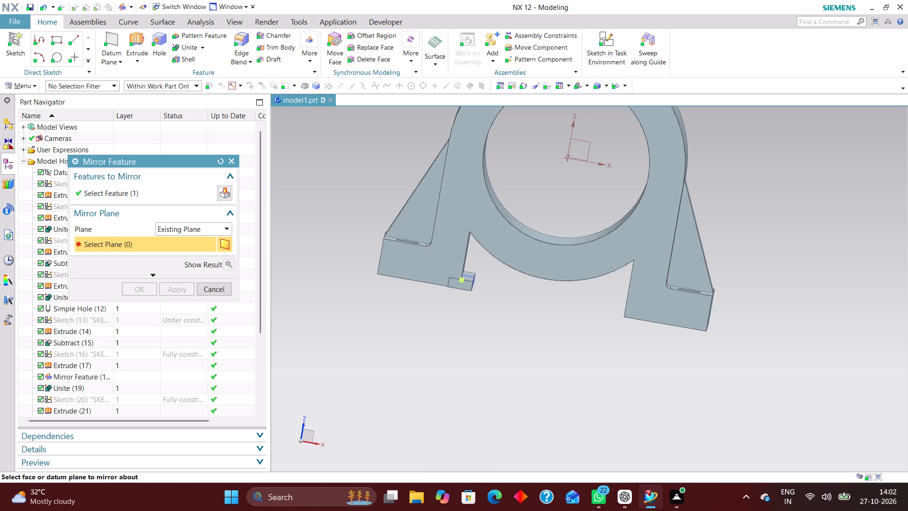
pyautogui.moveTo(554, 211); pyautogui.dragTo(538, 211, button='middle')
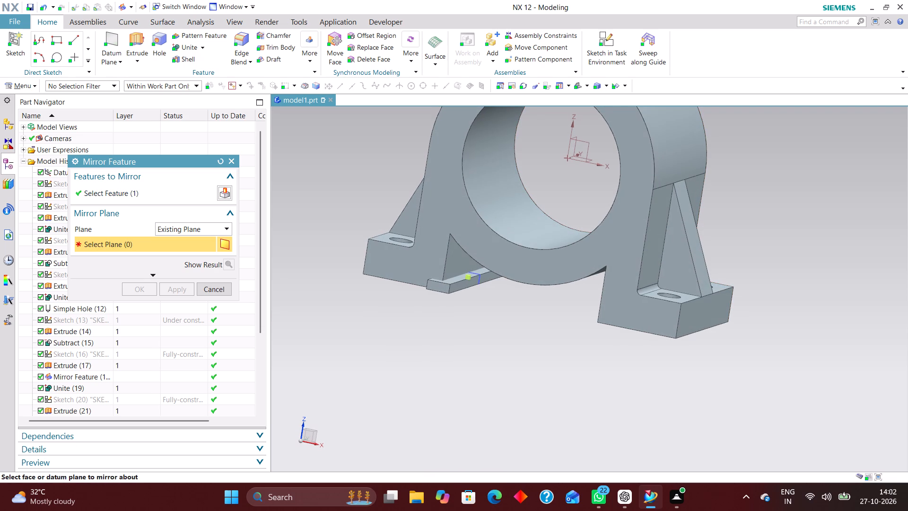
pyautogui.click(575, 147)
pyautogui.click(145, 286)
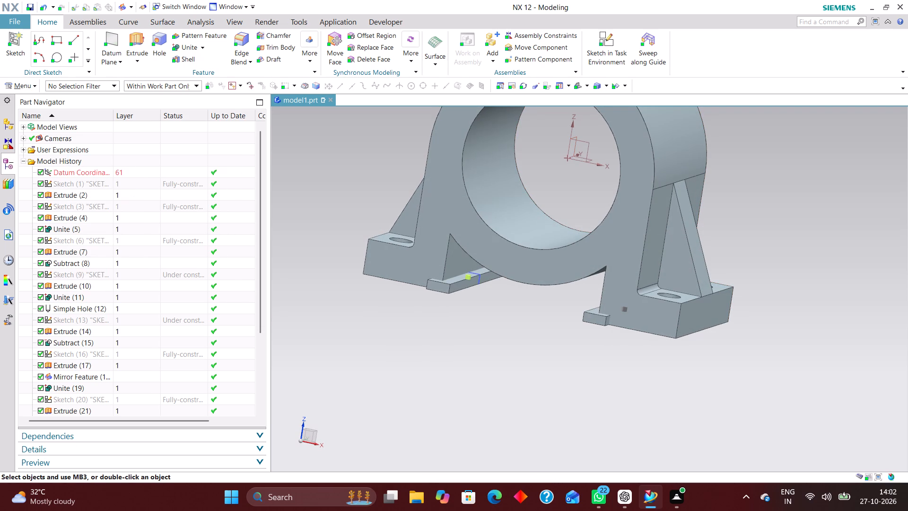
# Subtract both bars from the bracket body to cut the notches at the feet's inner bottom edges.
pyautogui.click(188, 47)
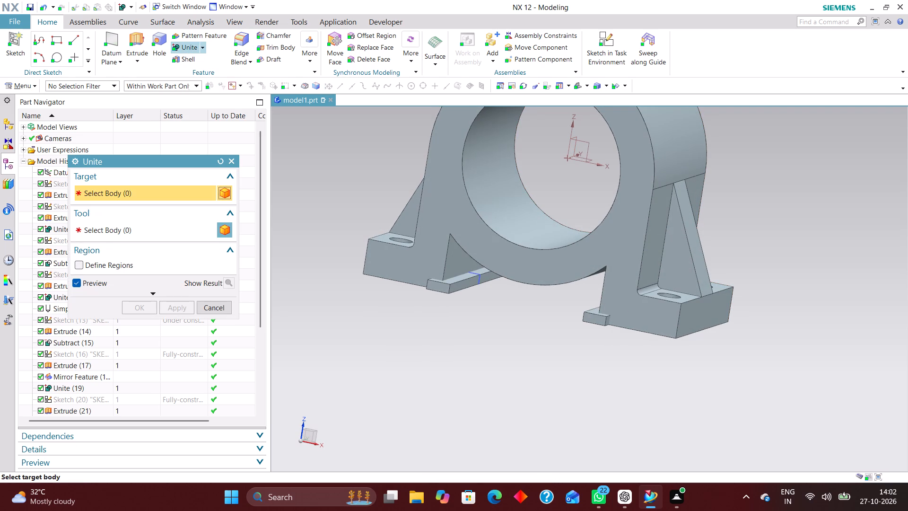
pyautogui.click(203, 48)
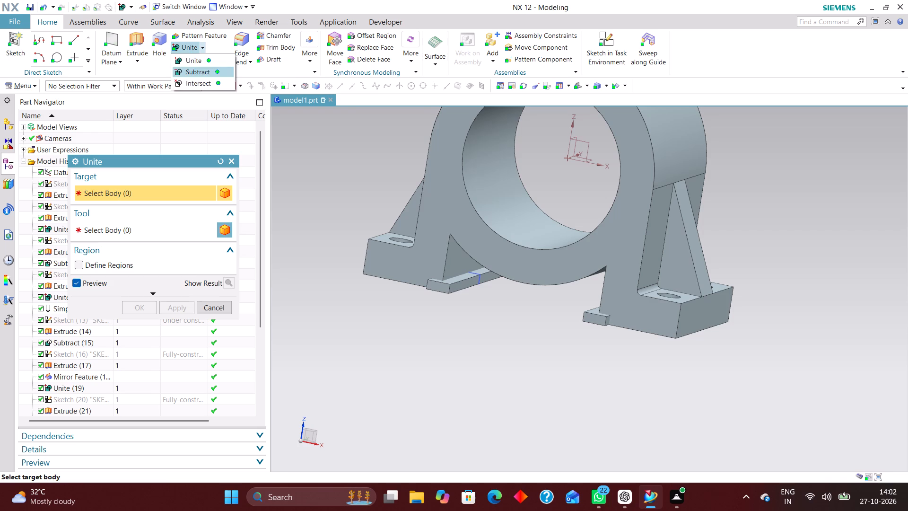
pyautogui.click(202, 73)
pyautogui.click(436, 241)
pyautogui.click(448, 291)
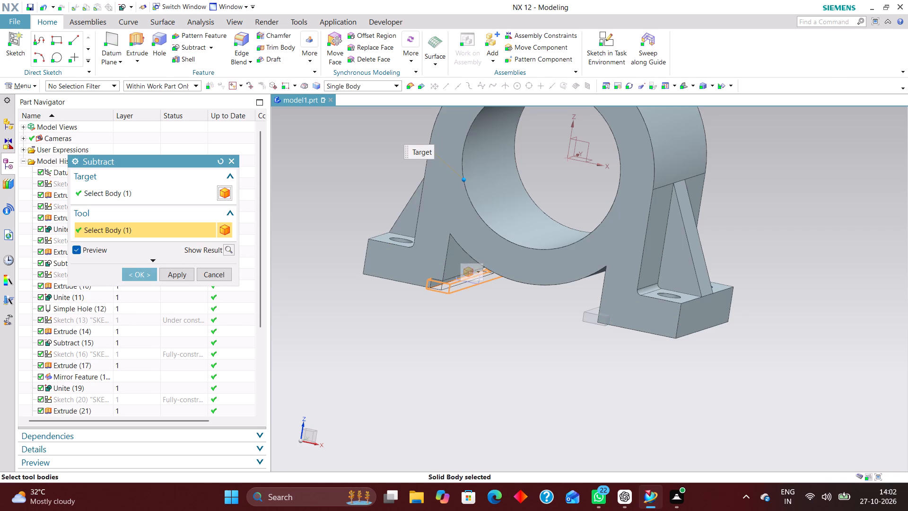
pyautogui.click(586, 319)
pyautogui.click(145, 272)
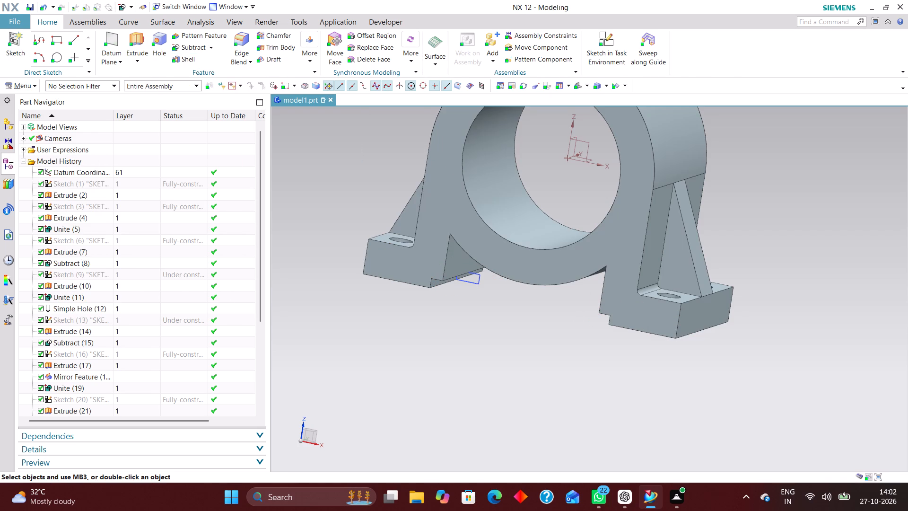
# Hide the rectangle sketch at the left foot's notch.
pyautogui.moveTo(479, 273); pyautogui.dragTo(481, 313, button='right')
# Examine the finished bracket in isometric, front, side and rotated views, including the notches under the feet.
pyautogui.press('End')
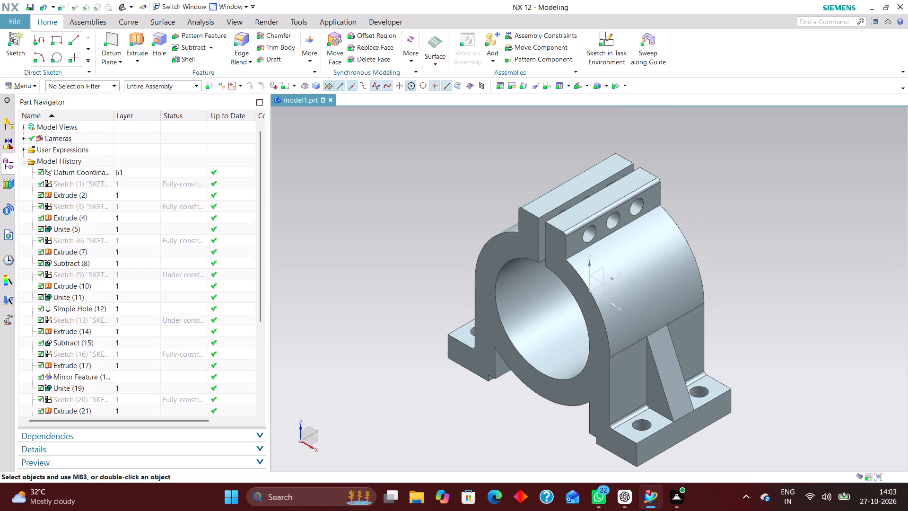
pyautogui.moveTo(507, 420); pyautogui.dragTo(541, 404, button='middle')
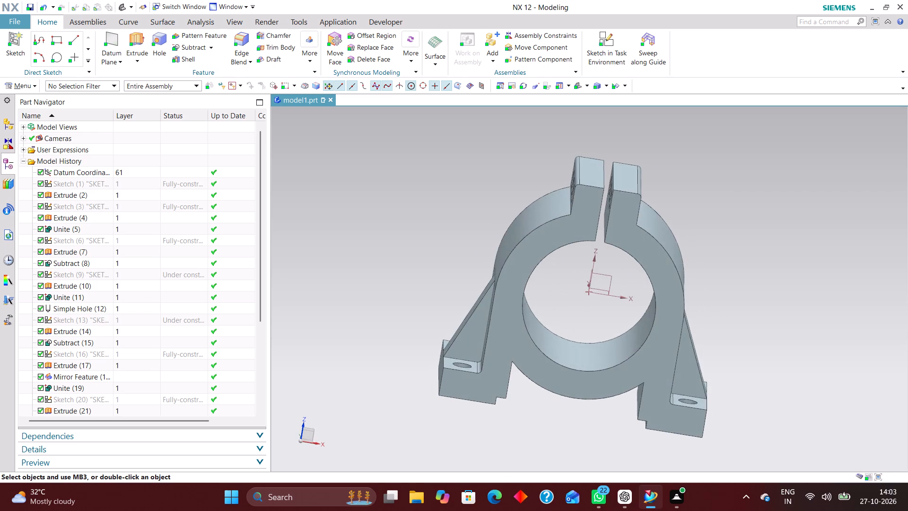
pyautogui.moveTo(753, 269); pyautogui.dragTo(655, 269, button='right')
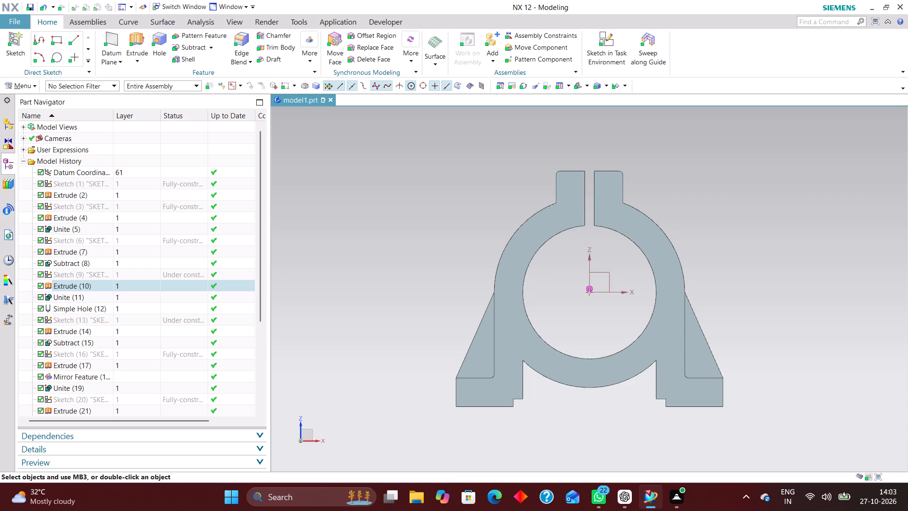
pyautogui.moveTo(738, 264); pyautogui.dragTo(742, 270, button='middle')
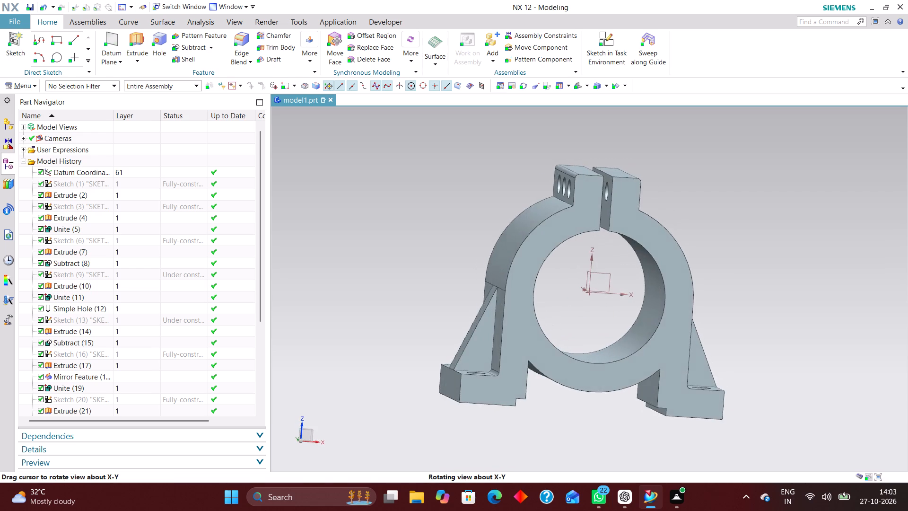
pyautogui.moveTo(742, 270); pyautogui.dragTo(757, 269, button='middle')
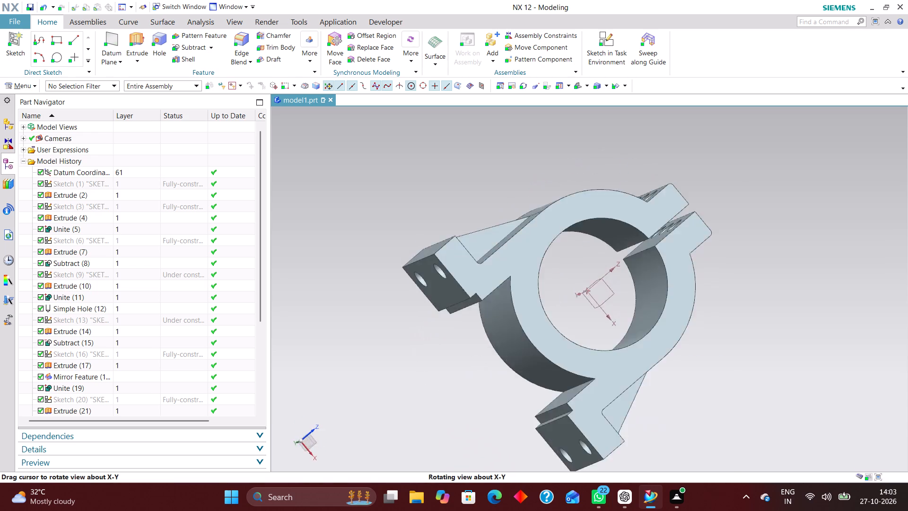
pyautogui.moveTo(757, 269); pyautogui.dragTo(753, 263, button='middle')
pyautogui.moveTo(747, 263); pyautogui.dragTo(642, 244, button='middle')
pyautogui.scroll(1, 656, 264)
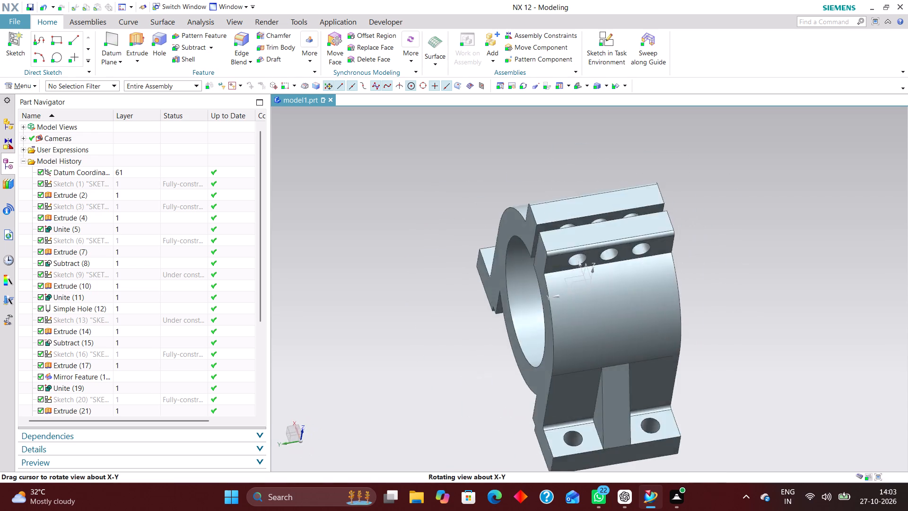
pyautogui.moveTo(642, 244); pyautogui.dragTo(649, 254, button='middle')
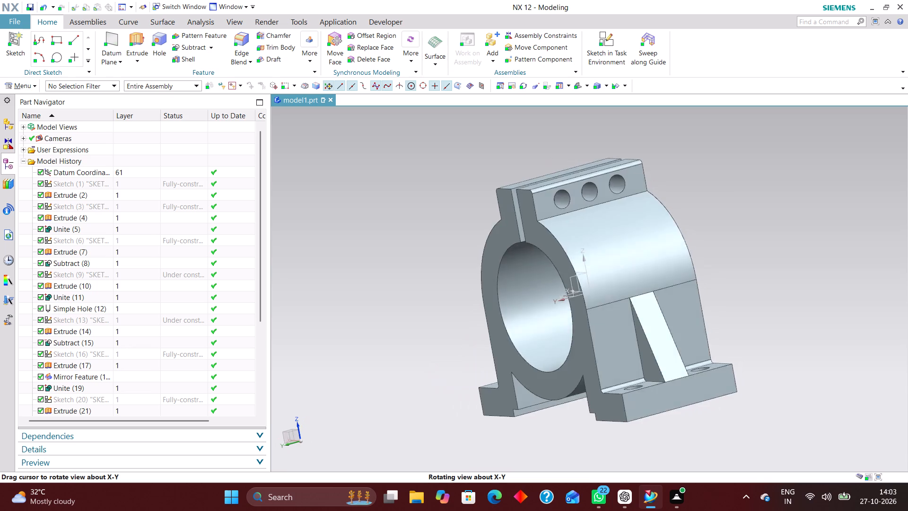
pyautogui.moveTo(649, 254); pyautogui.dragTo(582, 286, button='middle')
pyautogui.moveTo(670, 421); pyautogui.dragTo(717, 398, button='middle')
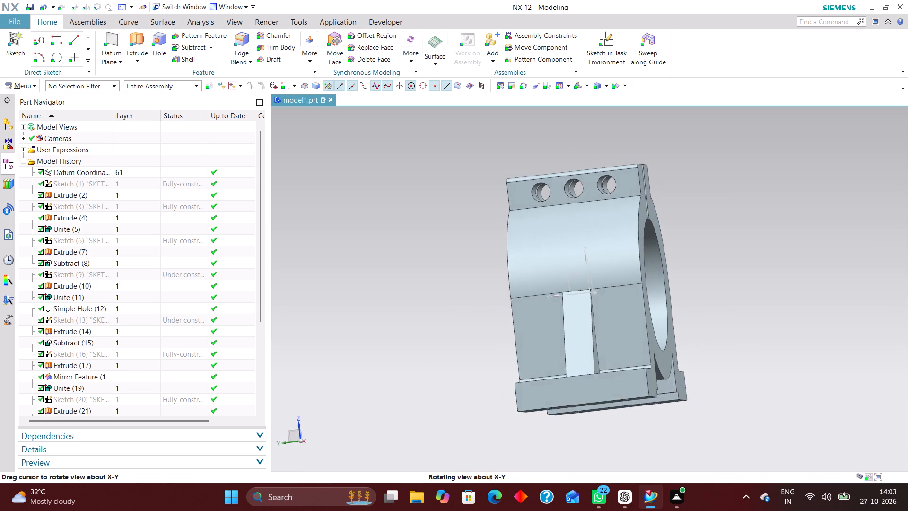
pyautogui.moveTo(717, 398); pyautogui.dragTo(717, 399, button='middle')
pyautogui.moveTo(818, 276); pyautogui.dragTo(603, 261, button='right')
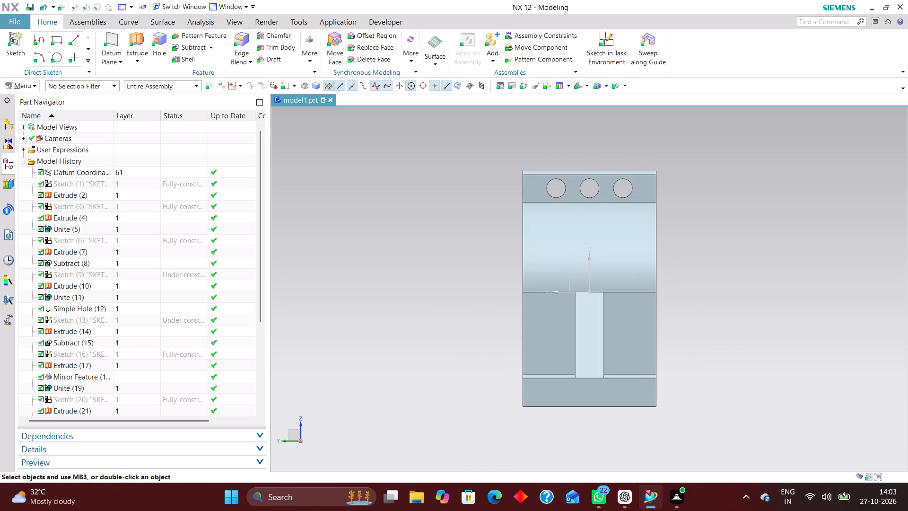
pyautogui.moveTo(475, 261); pyautogui.dragTo(508, 261, button='middle')
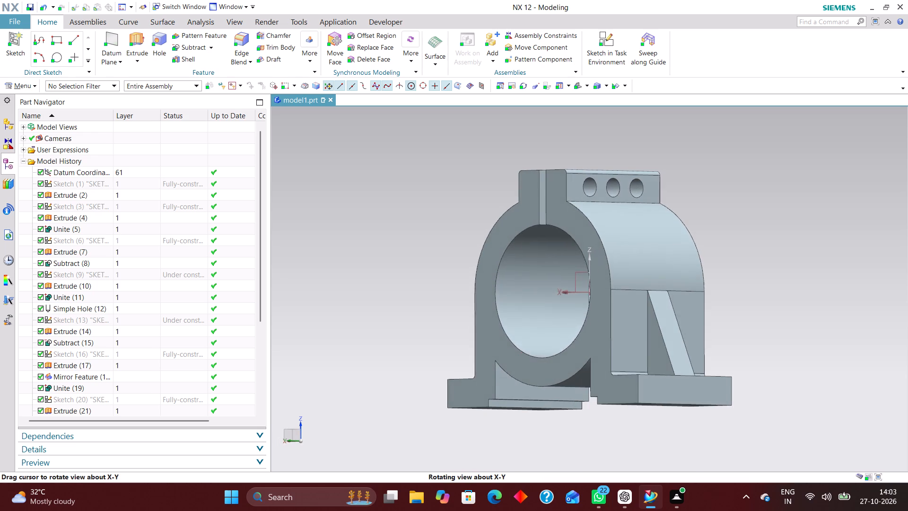
pyautogui.moveTo(508, 261); pyautogui.dragTo(508, 261, button='middle')
pyautogui.scroll(-1, 122, 211)
pyautogui.scroll(2, 121, 181)
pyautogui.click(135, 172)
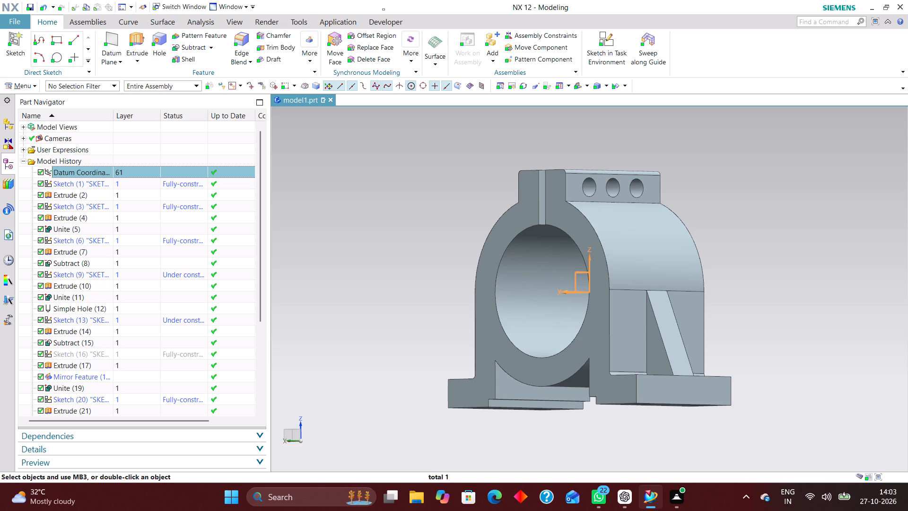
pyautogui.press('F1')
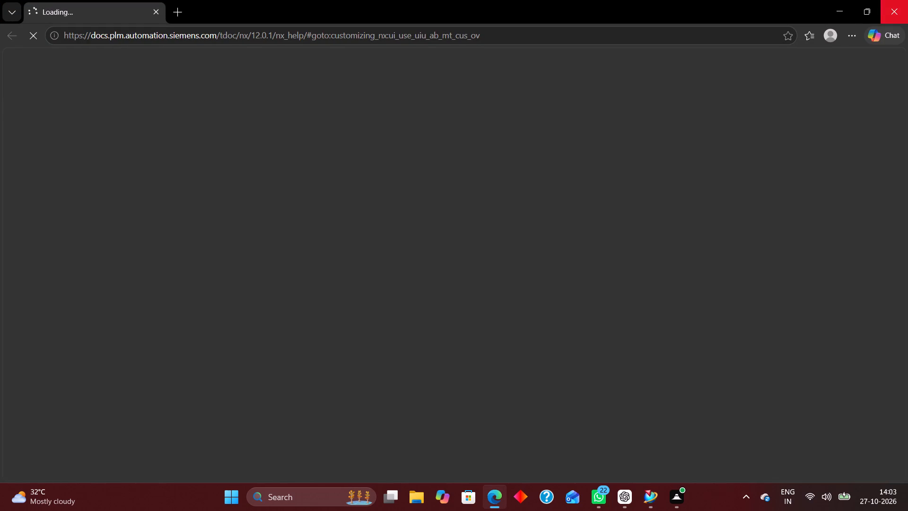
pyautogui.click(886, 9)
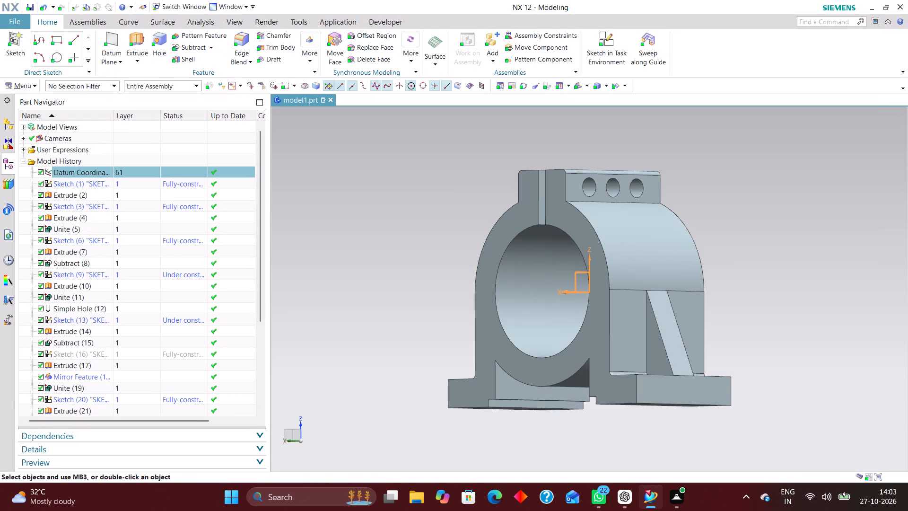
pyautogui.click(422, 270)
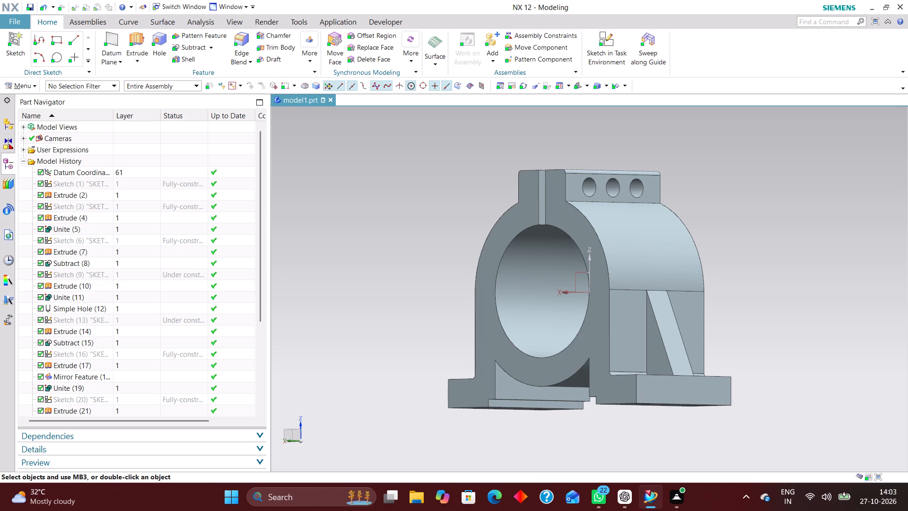
# Restore the isometric view and move the datum coordinate system to layer 220.
pyautogui.press('End')
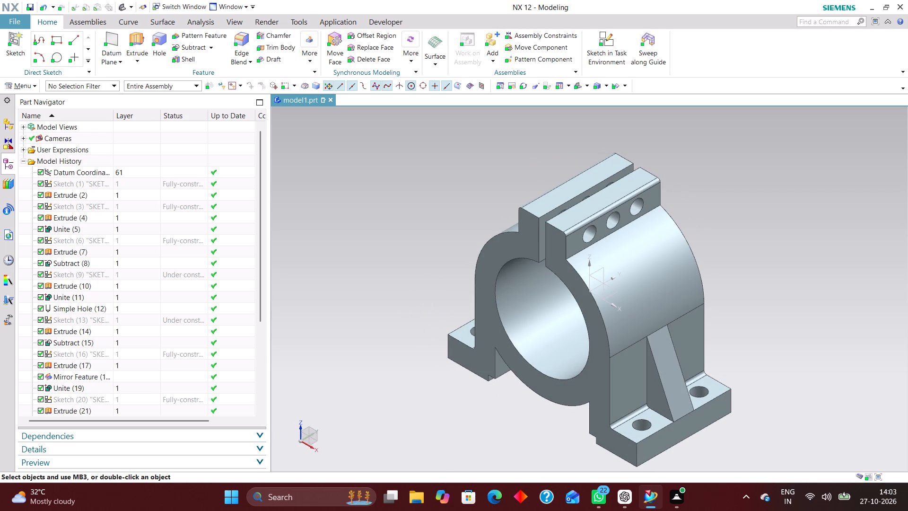
pyautogui.click(137, 173)
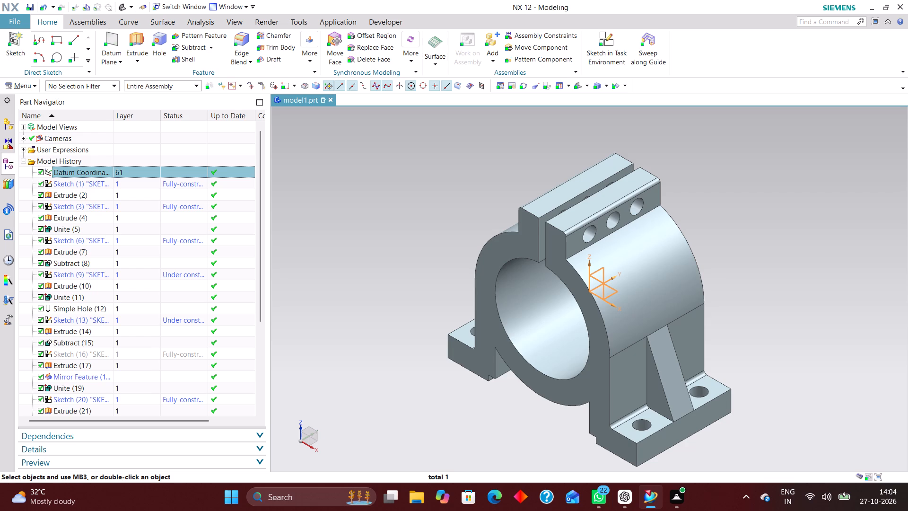
pyautogui.hotkey('ctrl', 'j')
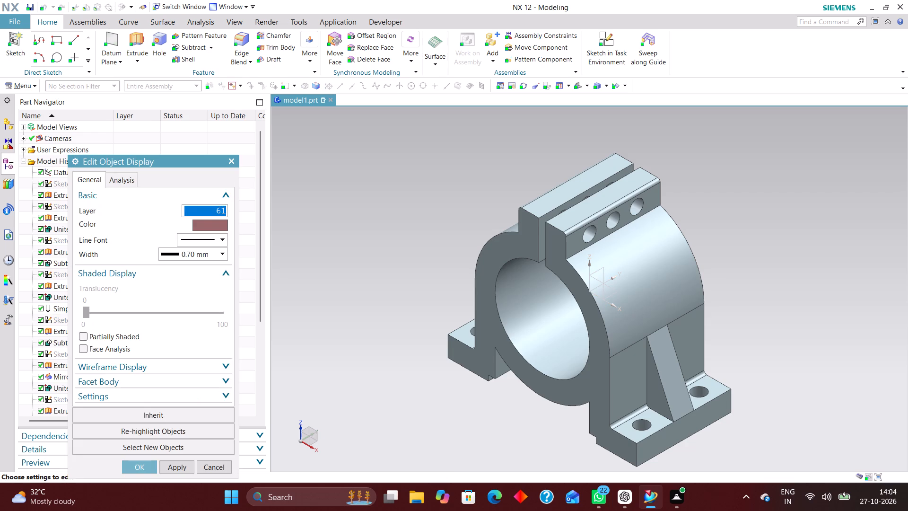
pyautogui.write('22')
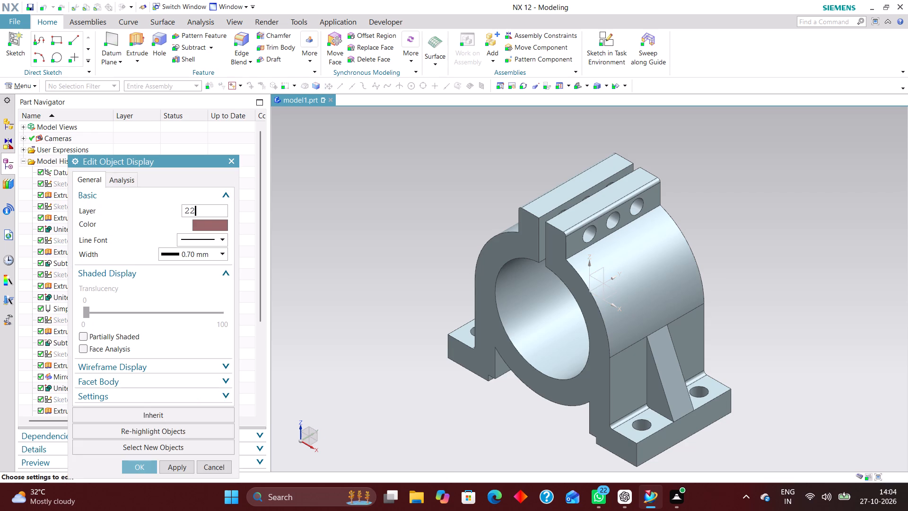
pyautogui.press('0')
pyautogui.press('Return')
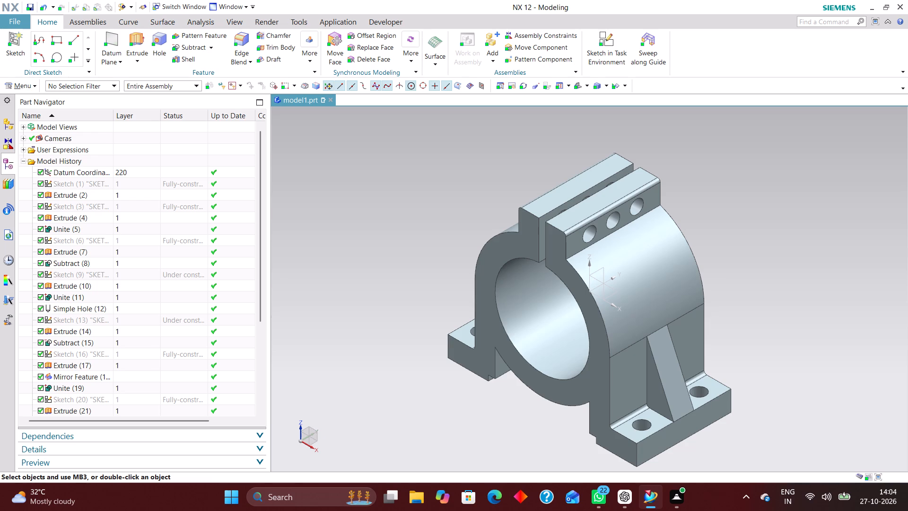
# Move the circle sketch behind the first extrusion, Sketch (1), to layer 11.
pyautogui.click(129, 182)
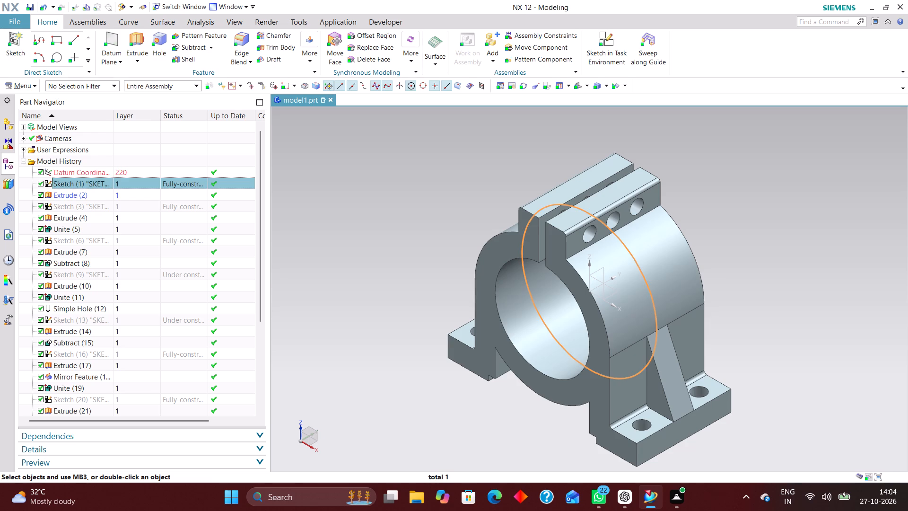
pyautogui.hotkey('ctrl', 'j')
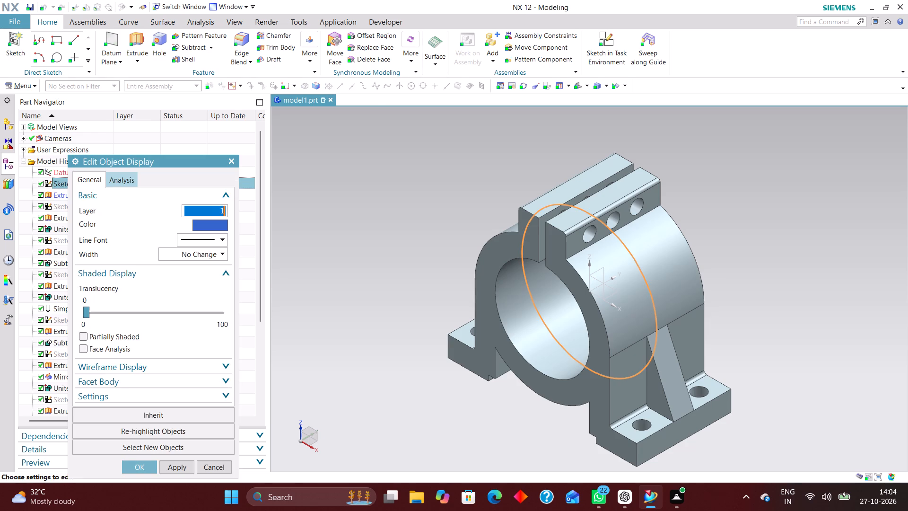
pyautogui.write('11')
pyautogui.press('Return')
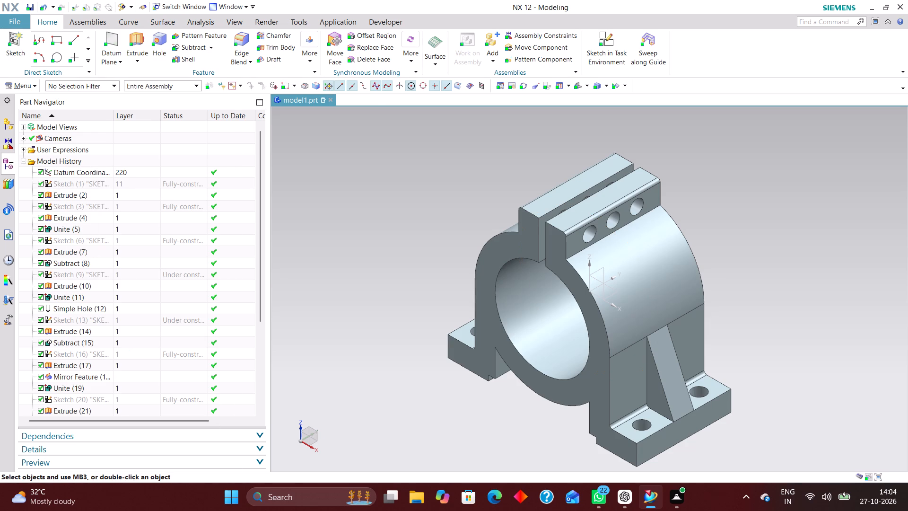
# Move the solid bracket body to layer 2 through its first extrusion, Extrude (2).
pyautogui.click(125, 193)
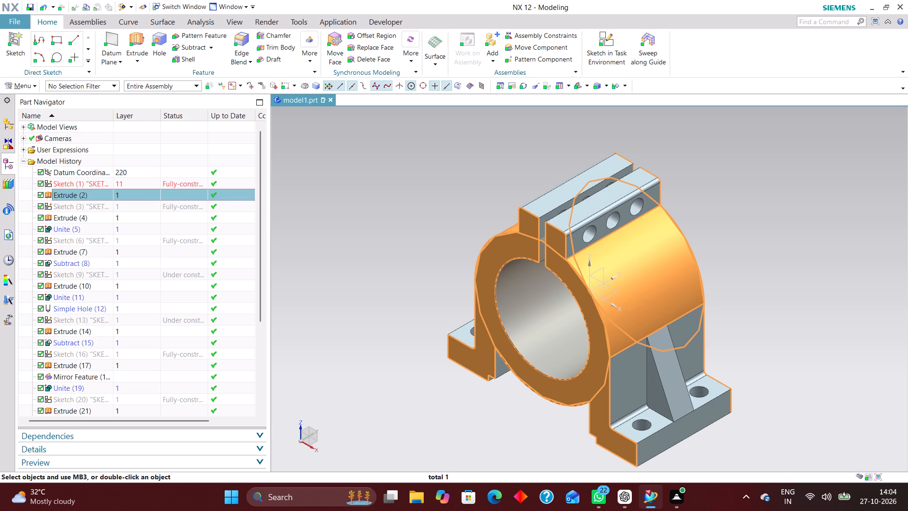
pyautogui.hotkey('ctrl', 'j')
pyautogui.press('2')
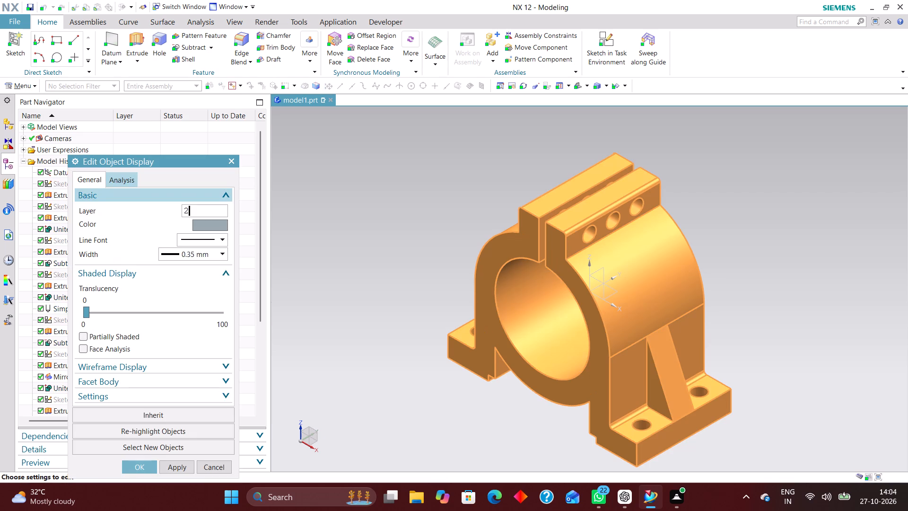
pyautogui.press('Return')
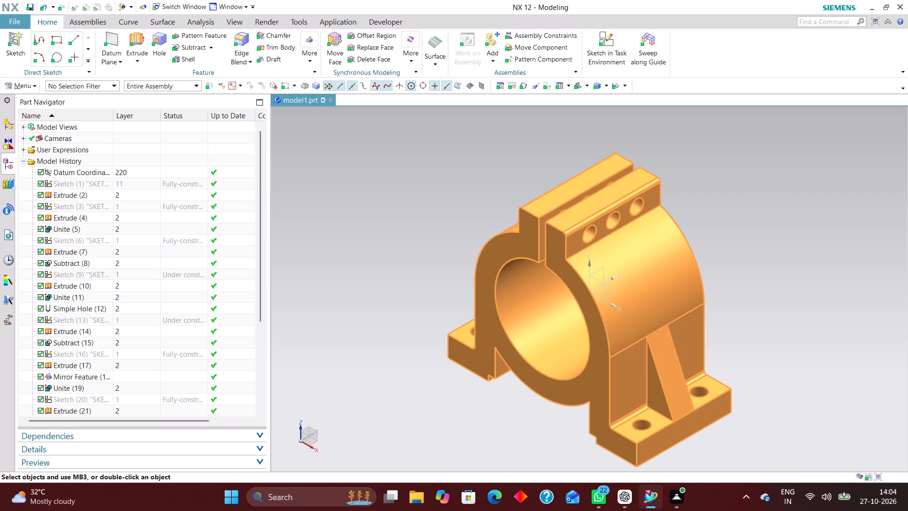
# Move the arched profile sketch, Sketch (3), to layer 12.
pyautogui.click(139, 203)
pyautogui.hotkey('ctrl', 'j')
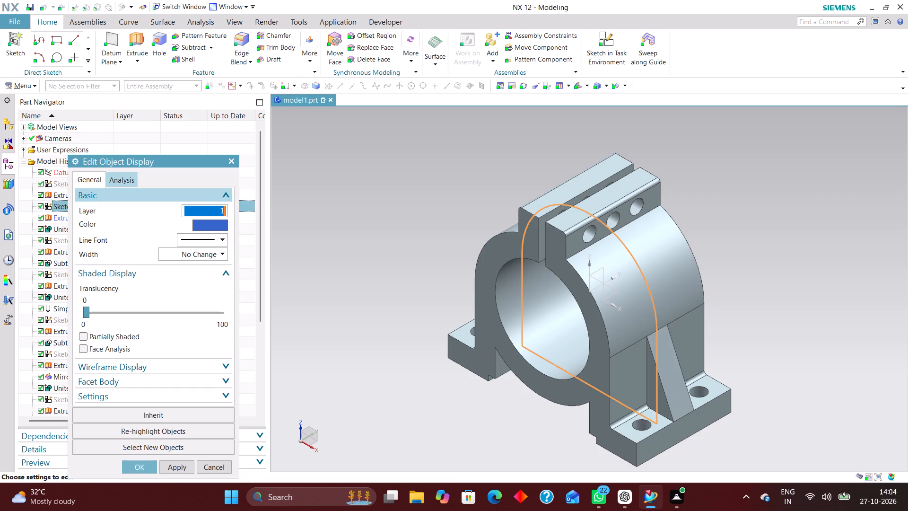
pyautogui.write('12')
pyautogui.press('Return')
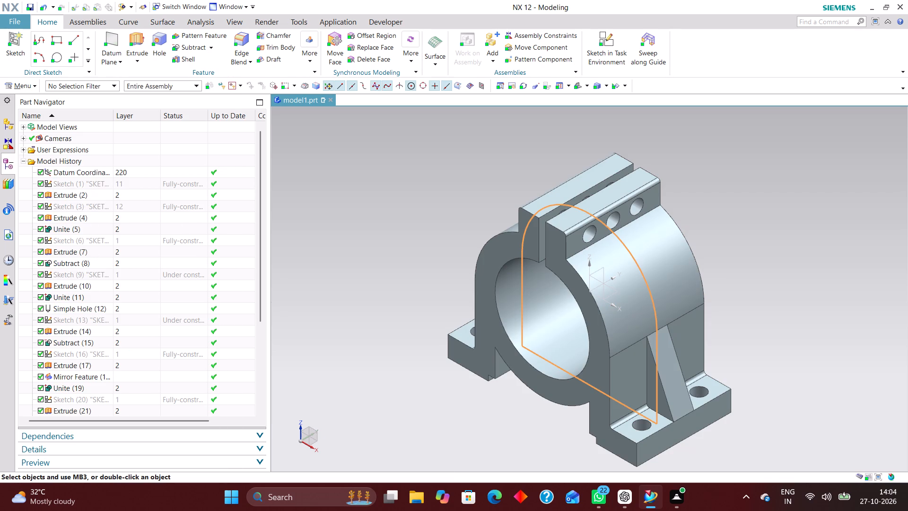
# Move the sketch of the curved-top cutout between the feet, Sketch (6), to layer 13.
pyautogui.click(126, 242)
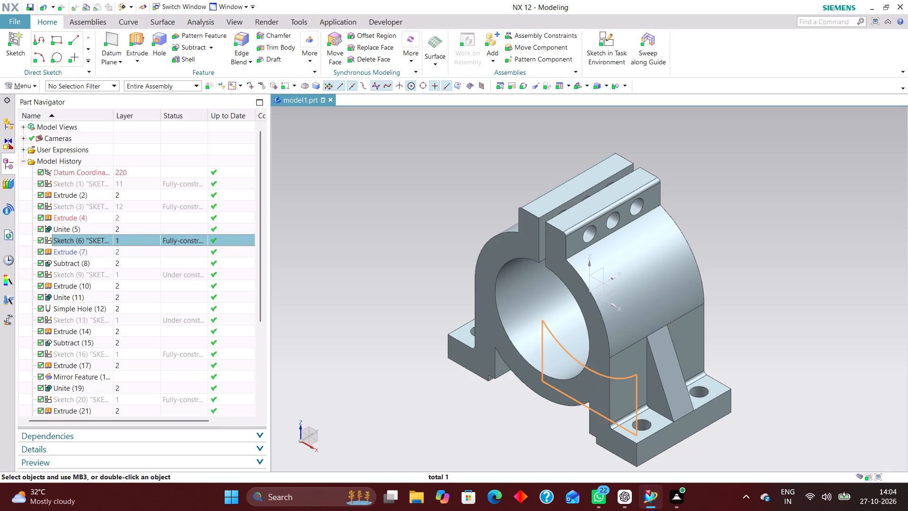
pyautogui.hotkey('ctrl', 'j')
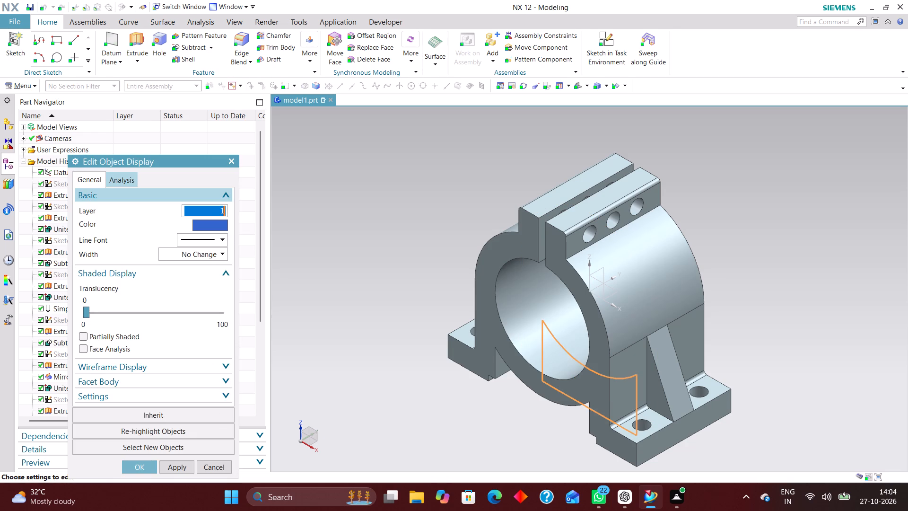
pyautogui.write('13')
pyautogui.press('Return')
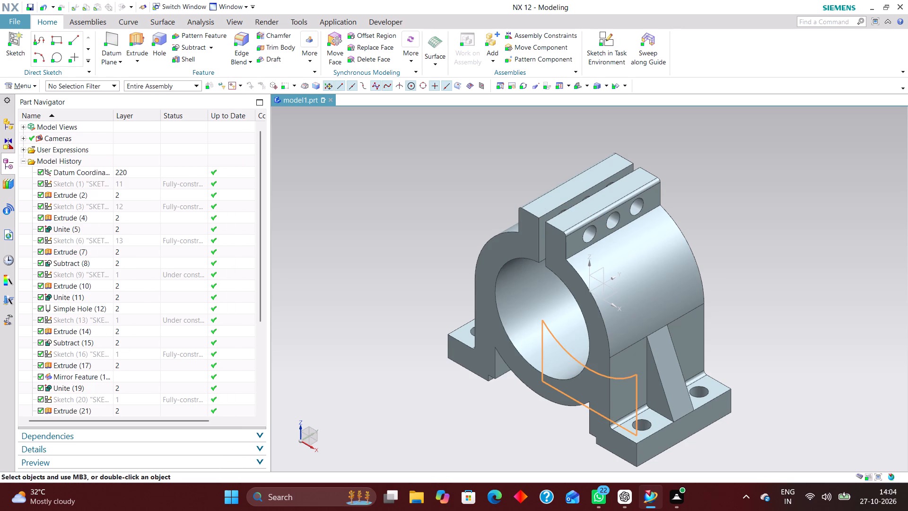
# Move the clamp lug's profile sketch at the top of the bracket, Sketch (9), to layer 14.
pyautogui.click(133, 274)
pyautogui.hotkey('ctrl', 'j')
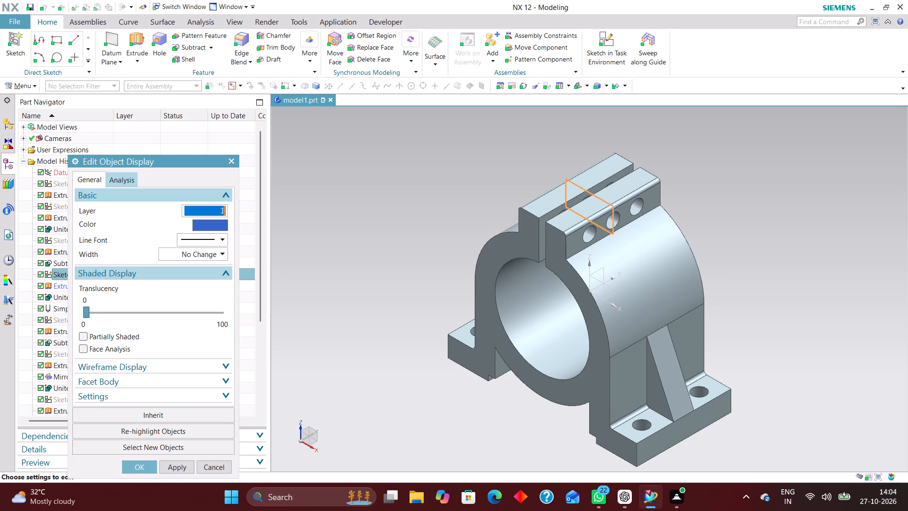
pyautogui.write('14')
pyautogui.press('Return')
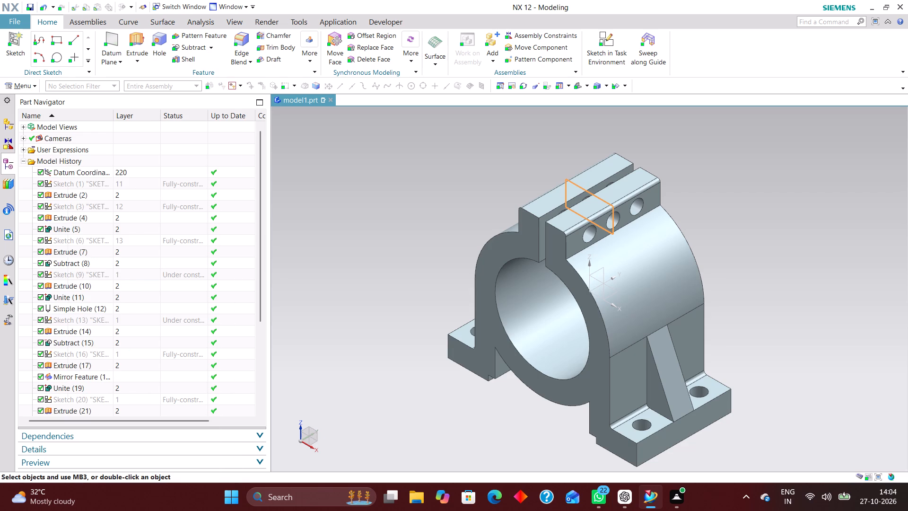
# Move the narrow sketch of the clamping slot, Sketch (13), to layer 15.
pyautogui.click(124, 321)
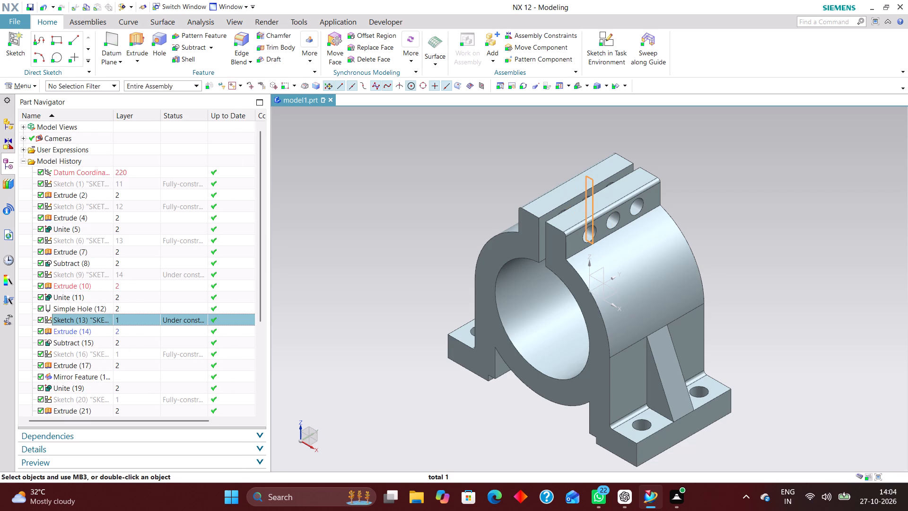
pyautogui.hotkey('ctrl', 'j')
pyautogui.write('15')
pyautogui.press('Return')
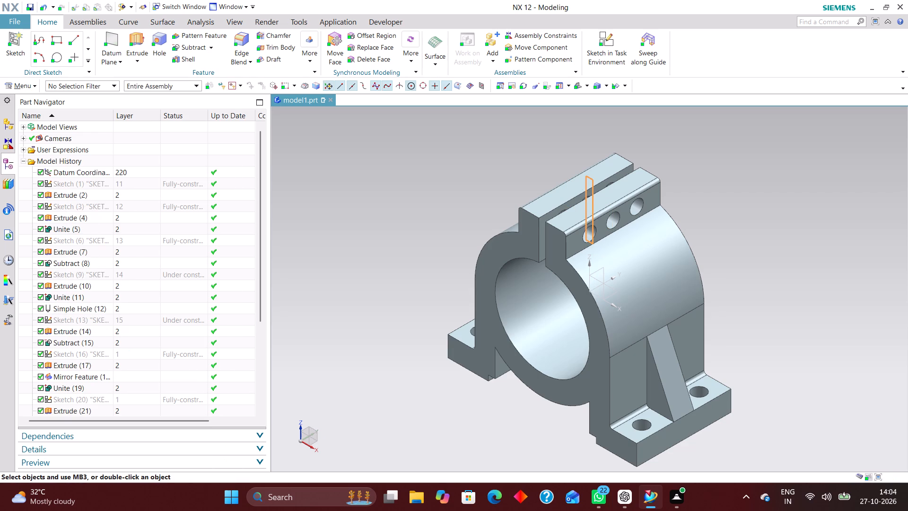
# Move the large horizontal rectangle sketch, Sketch (16), to layer 16.
pyautogui.click(129, 353)
pyautogui.hotkey('ctrl', 'j')
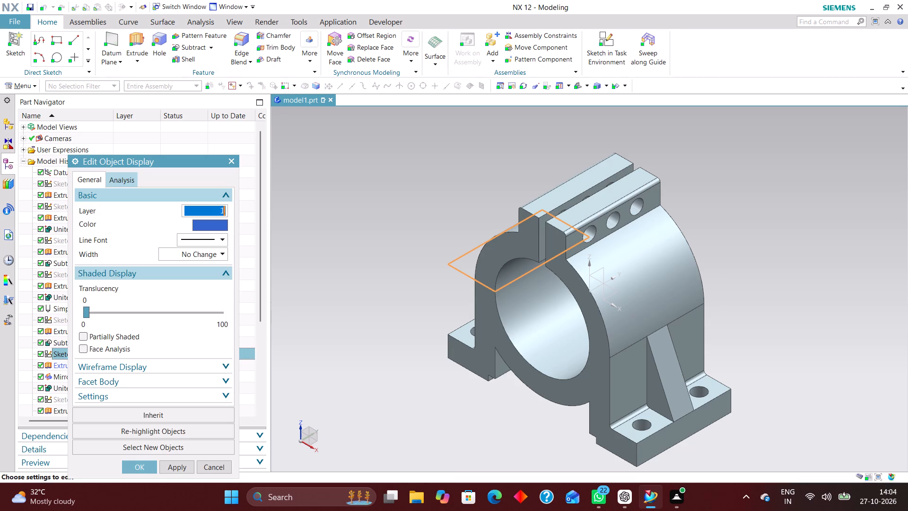
pyautogui.write('16')
pyautogui.press('Return')
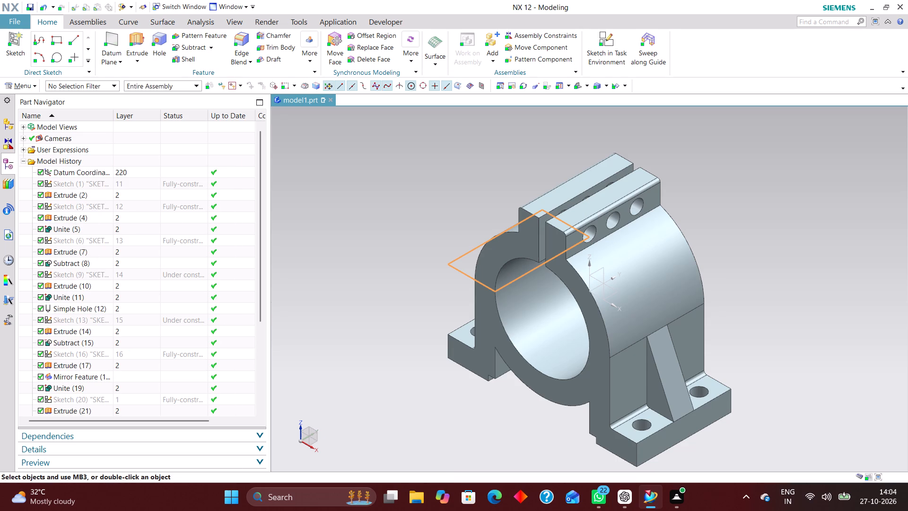
# Move the triangular rib sketch, Sketch (20), to layer 17.
pyautogui.scroll(-4, 129, 379)
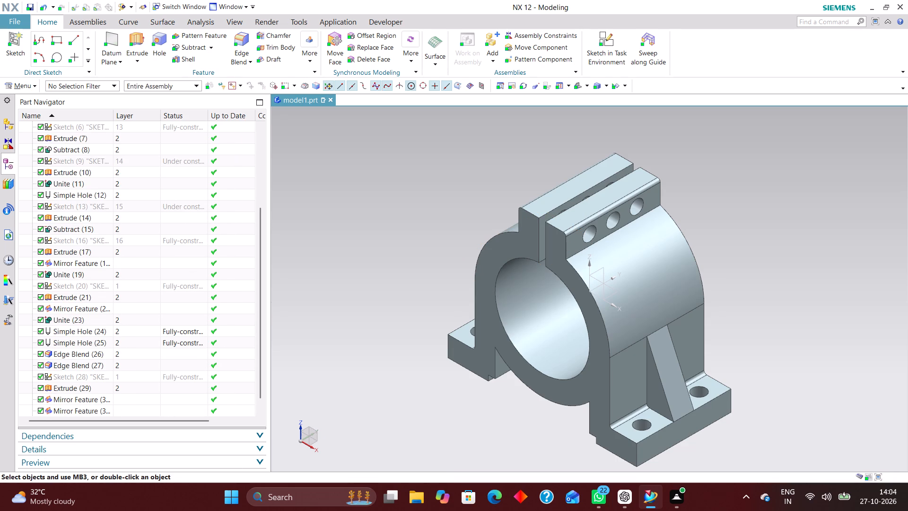
pyautogui.click(124, 273)
pyautogui.hotkey('ctrl', 'j')
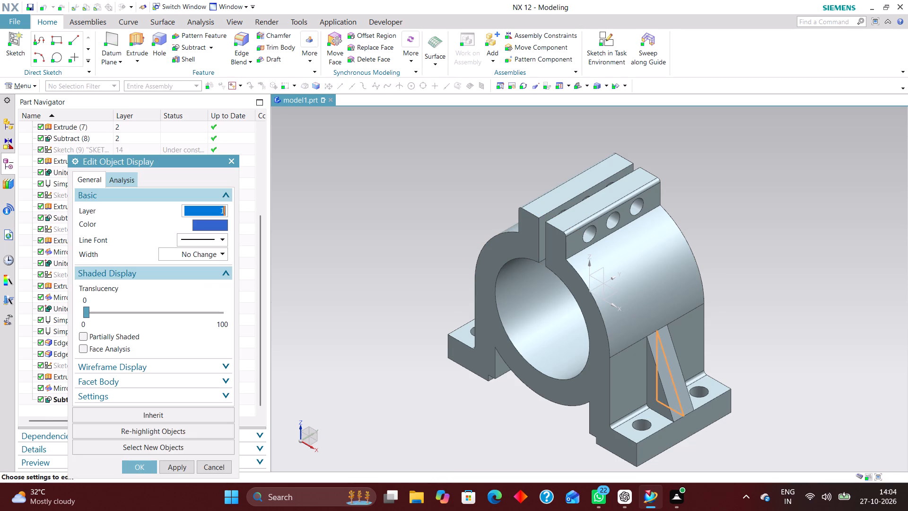
pyautogui.press('1')
pyautogui.press('7')
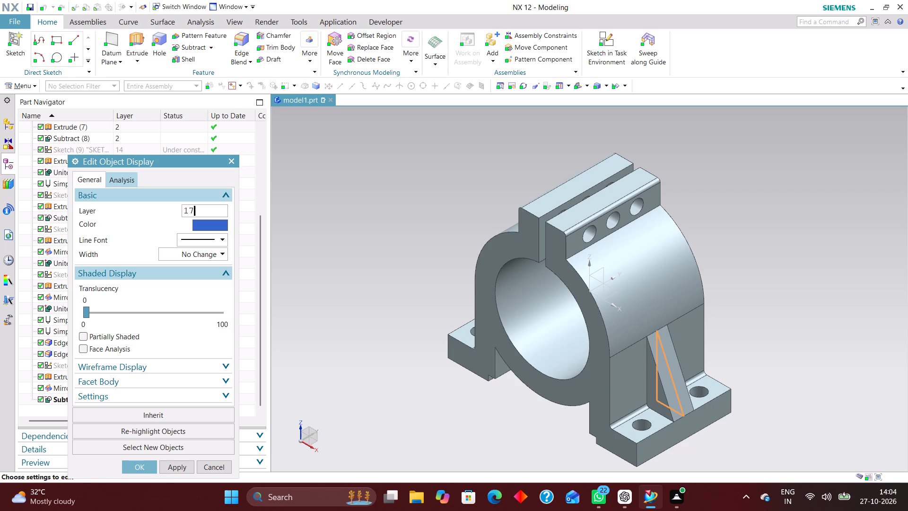
pyautogui.press('Return')
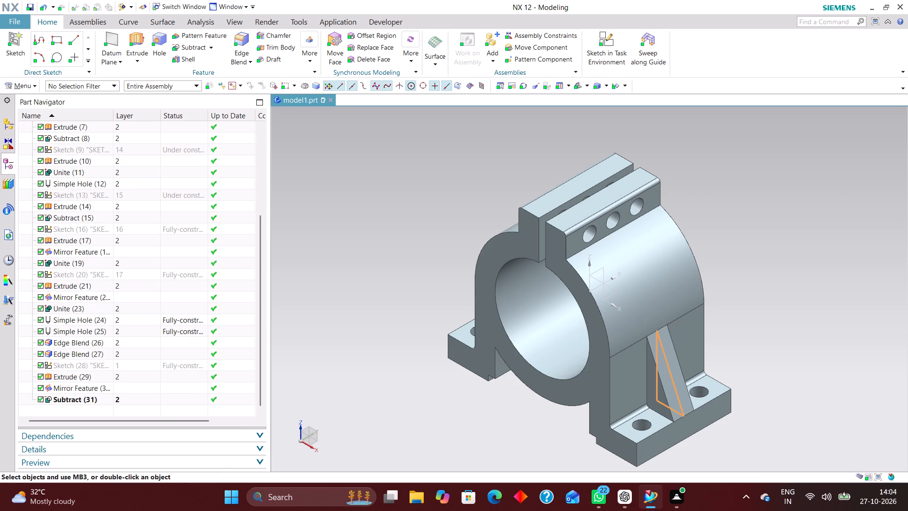
# Move the small rectangle sketch of the foot notch, Sketch (28), to layer 18.
pyautogui.click(122, 362)
pyautogui.hotkey('ctrl', 'j')
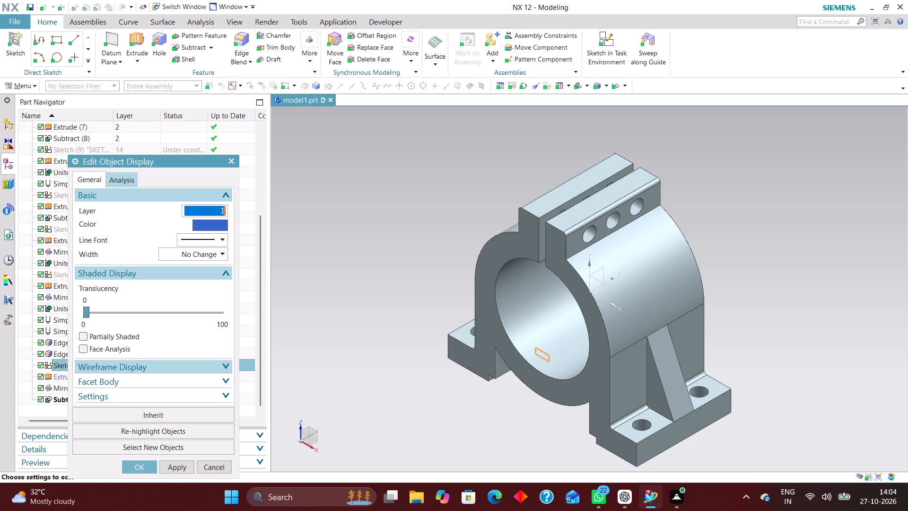
pyautogui.write('18')
pyautogui.press('Return')
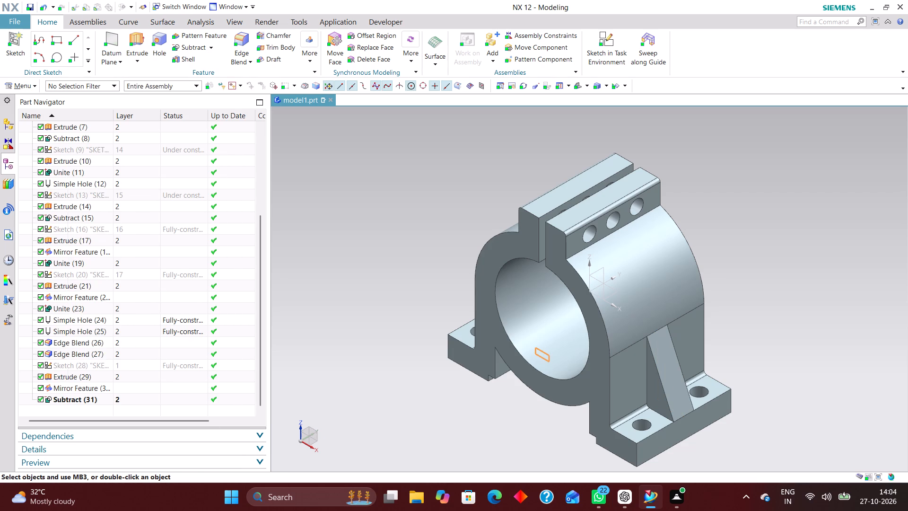
# Group the features Simple Hole (12), (24) and (25) into a top-level feature group named HOLES.
pyautogui.scroll(-4, 61, 295)
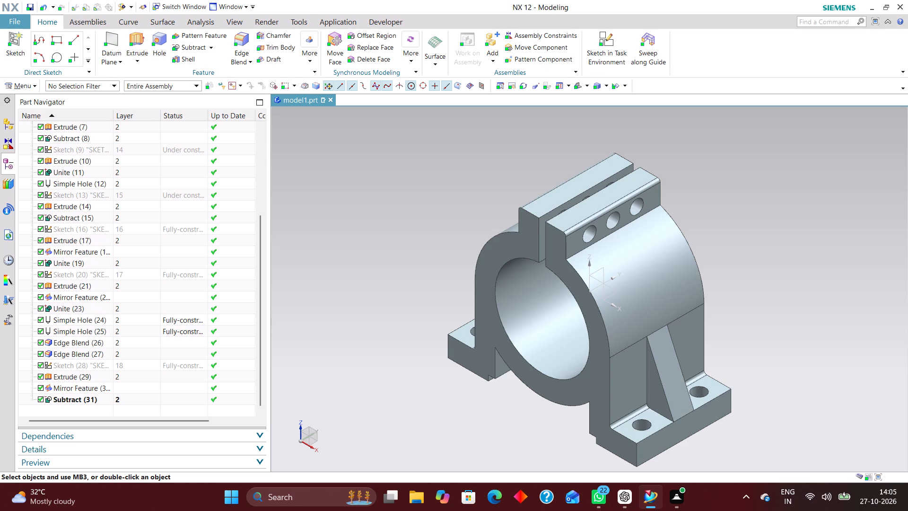
pyautogui.scroll(2, 115, 255)
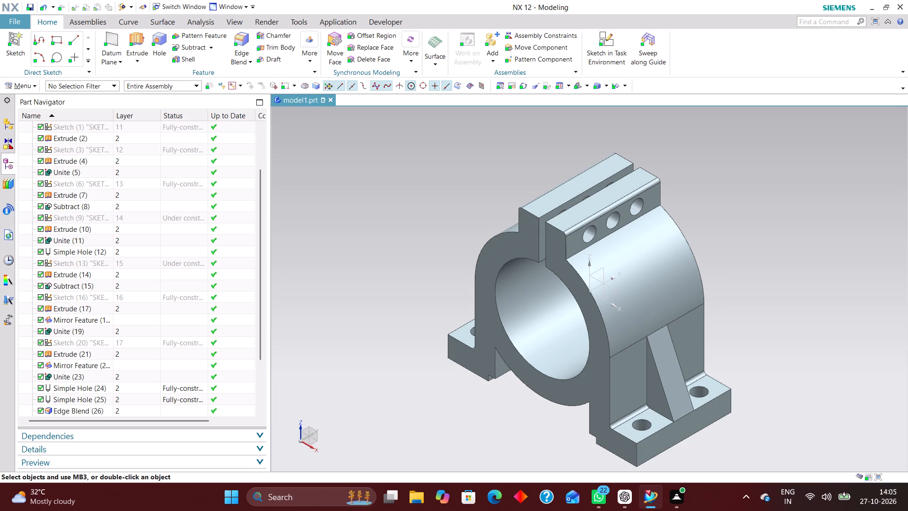
pyautogui.keyDown('ctrl'); pyautogui.click(83, 251); pyautogui.keyUp('ctrl')
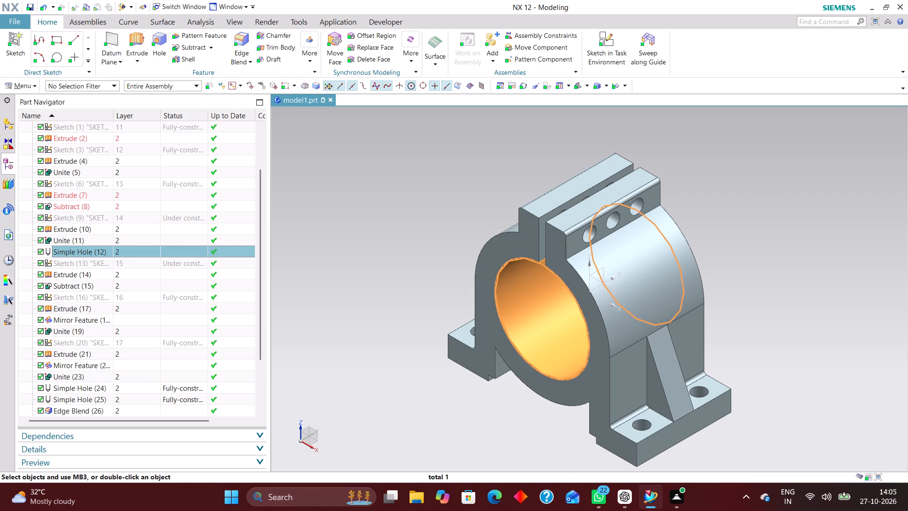
pyautogui.keyDown('ctrl'); pyautogui.scroll(-4, 80, 301); pyautogui.keyUp('ctrl')
pyautogui.keyDown('ctrl'); pyautogui.click(72, 315); pyautogui.keyUp('ctrl')
pyautogui.keyDown('ctrl'); pyautogui.click(75, 331); pyautogui.keyUp('ctrl')
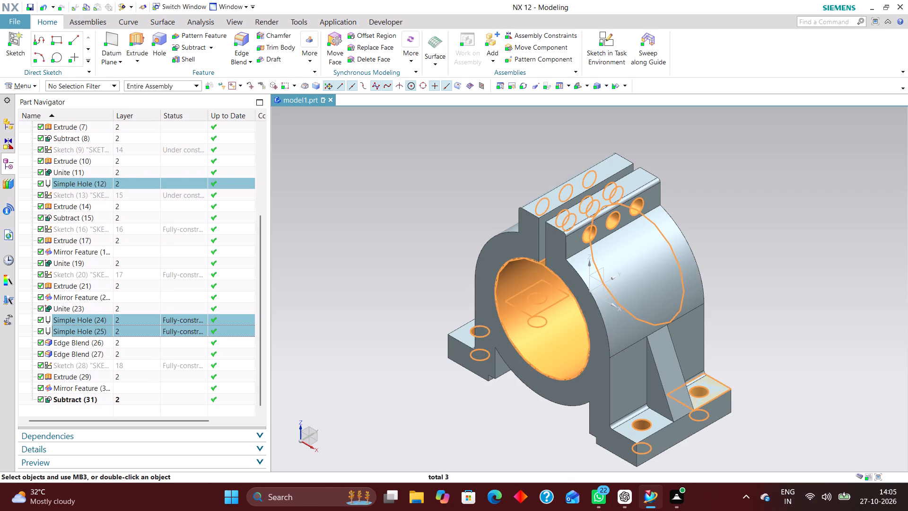
pyautogui.rightClick(93, 332)
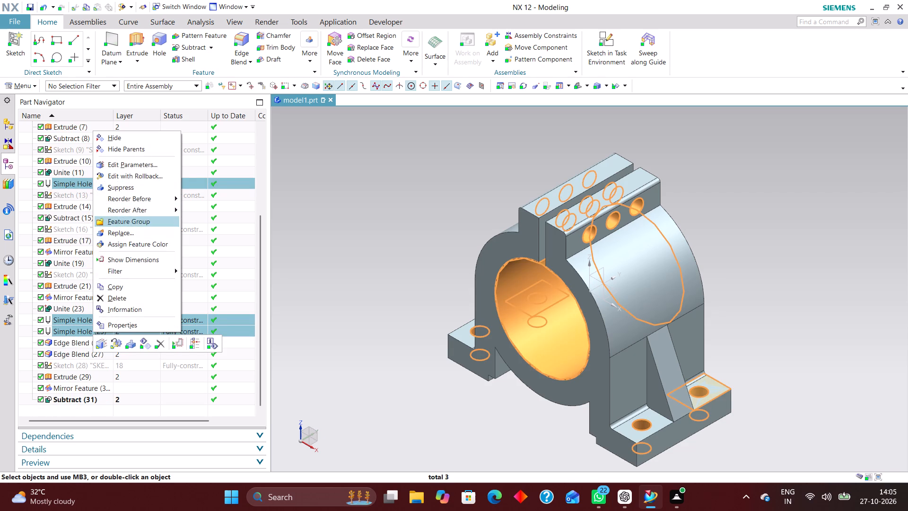
pyautogui.click(126, 221)
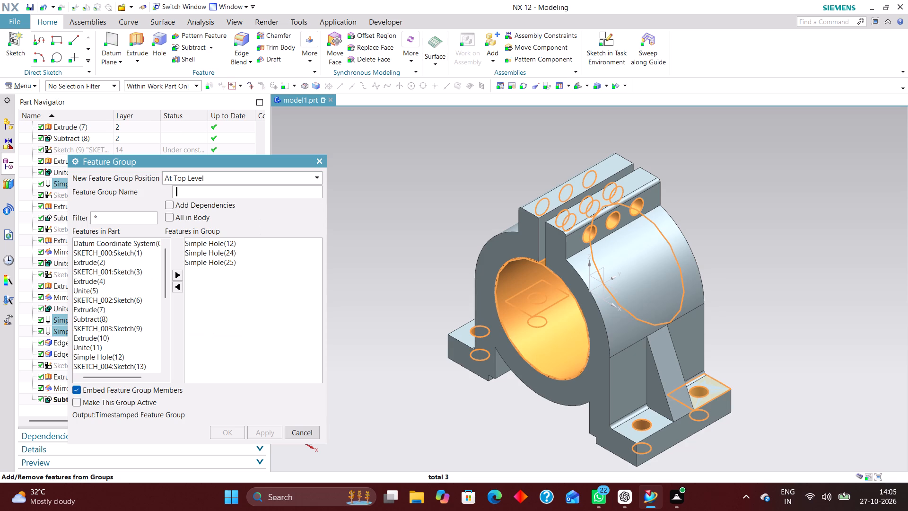
pyautogui.write('HOLES')
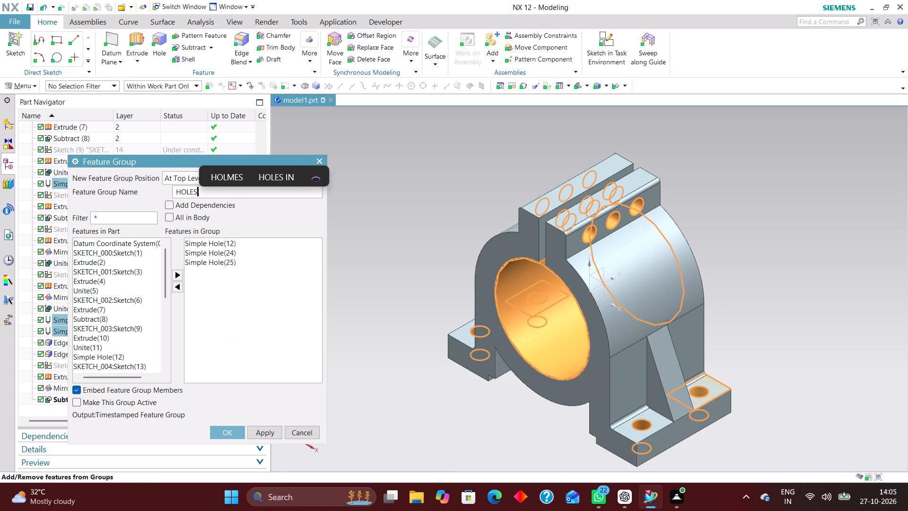
pyautogui.press('Return')
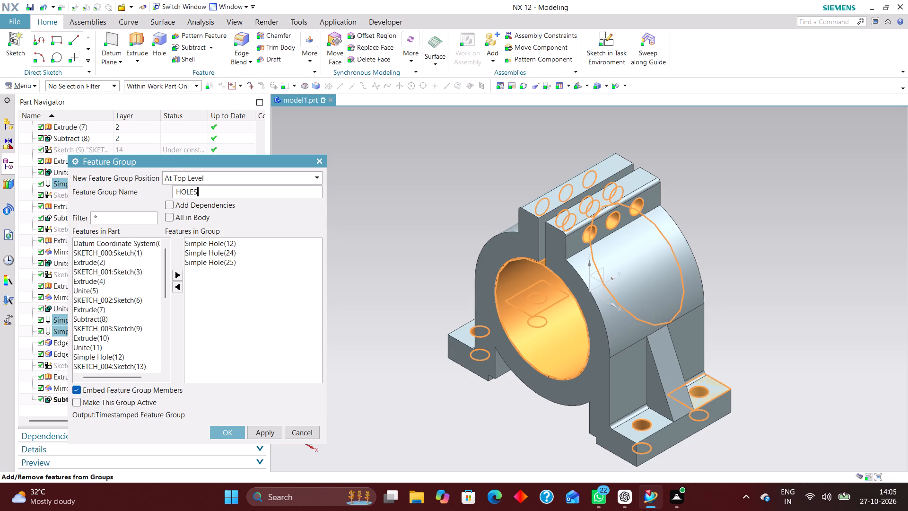
pyautogui.click(230, 427)
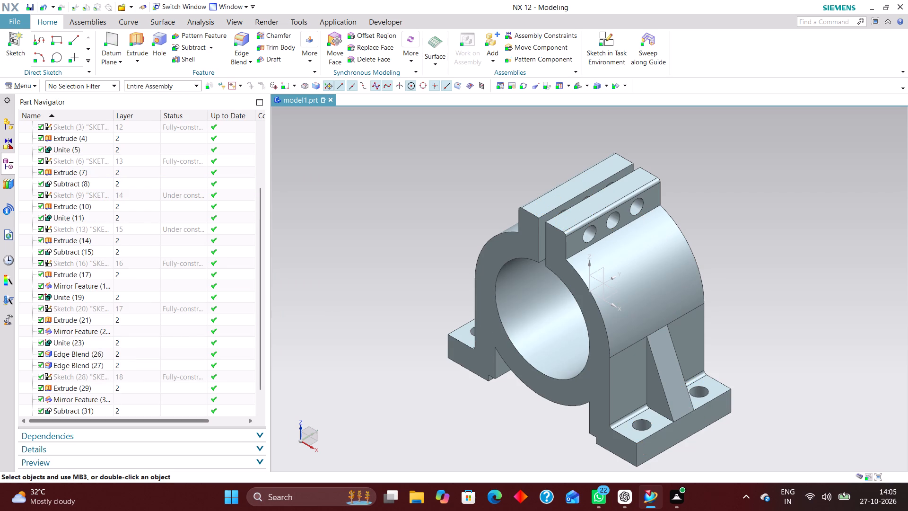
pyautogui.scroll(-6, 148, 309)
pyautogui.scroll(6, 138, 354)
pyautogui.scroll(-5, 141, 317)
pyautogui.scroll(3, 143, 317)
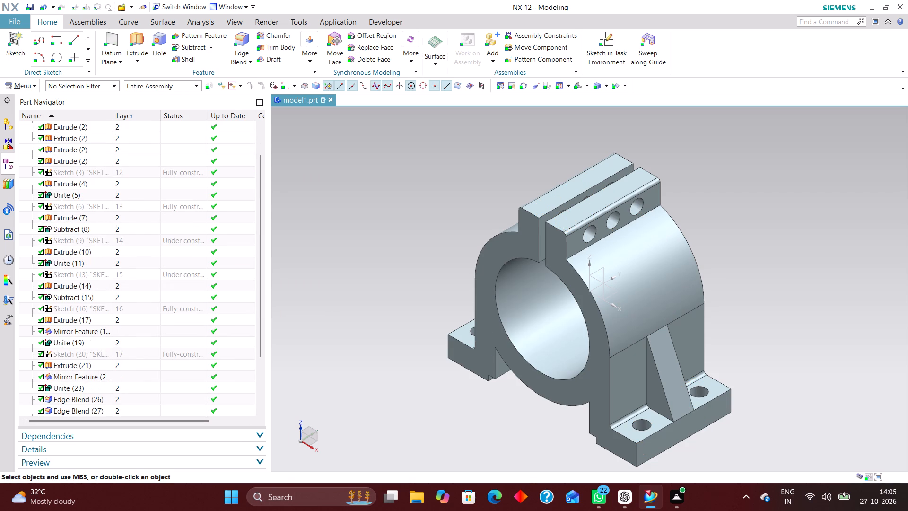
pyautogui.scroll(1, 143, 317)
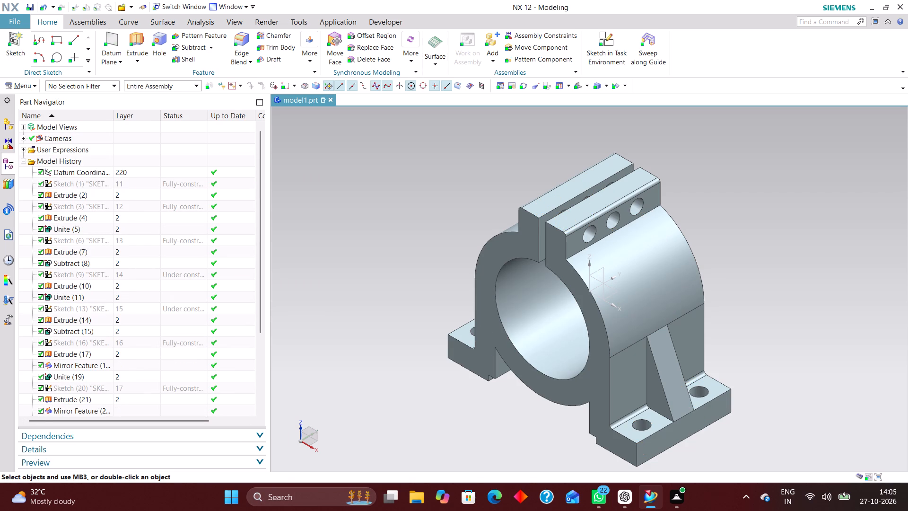
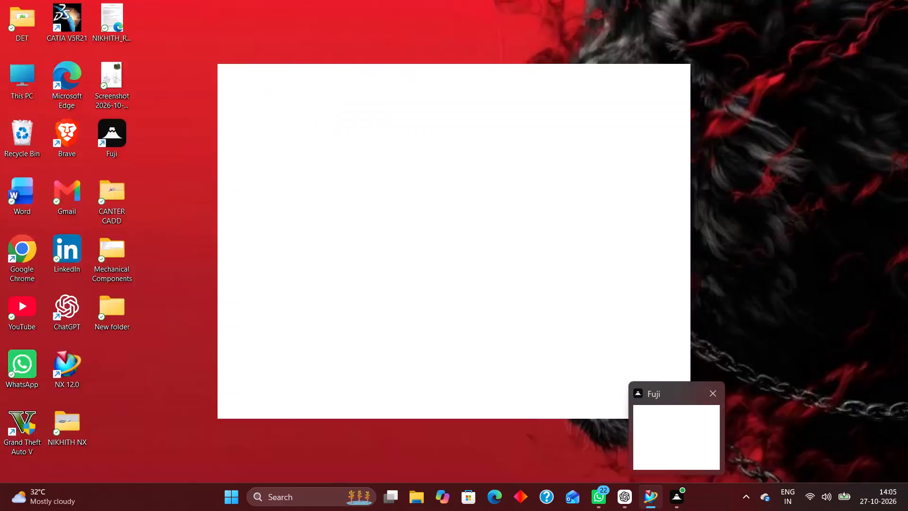
# Assign the library material Steel to the bracket's solid body.
pyautogui.click(404, 261)
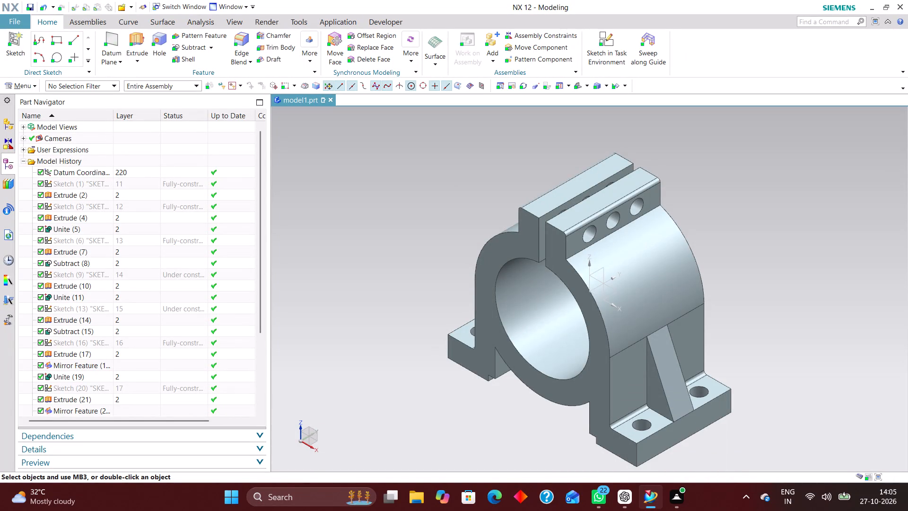
pyautogui.click(29, 83)
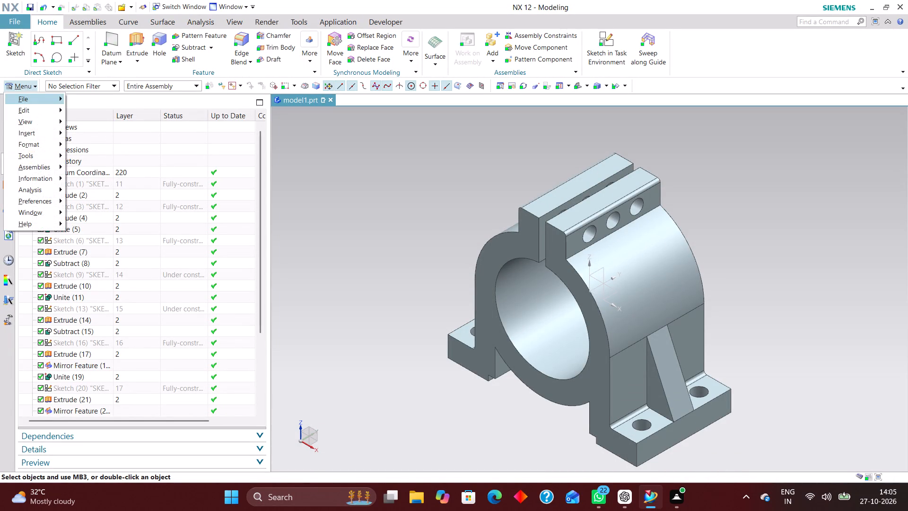
pyautogui.click(37, 99)
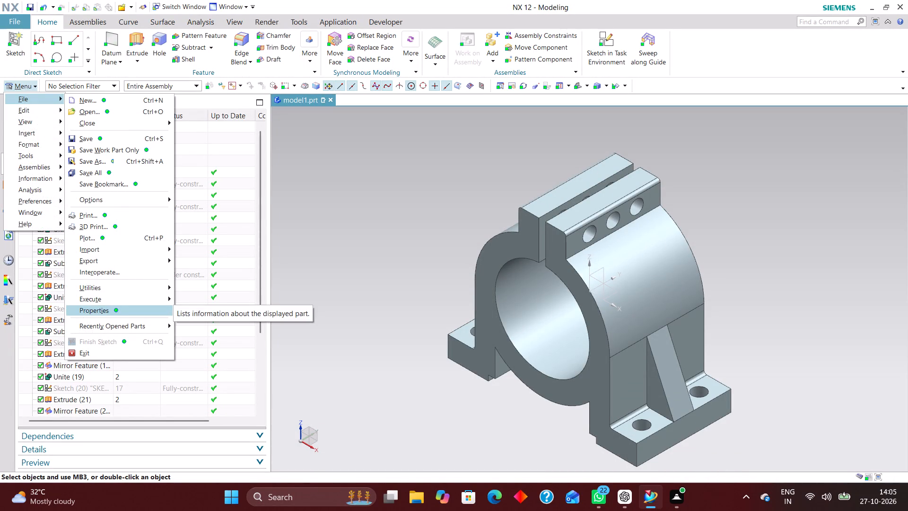
pyautogui.click(42, 144)
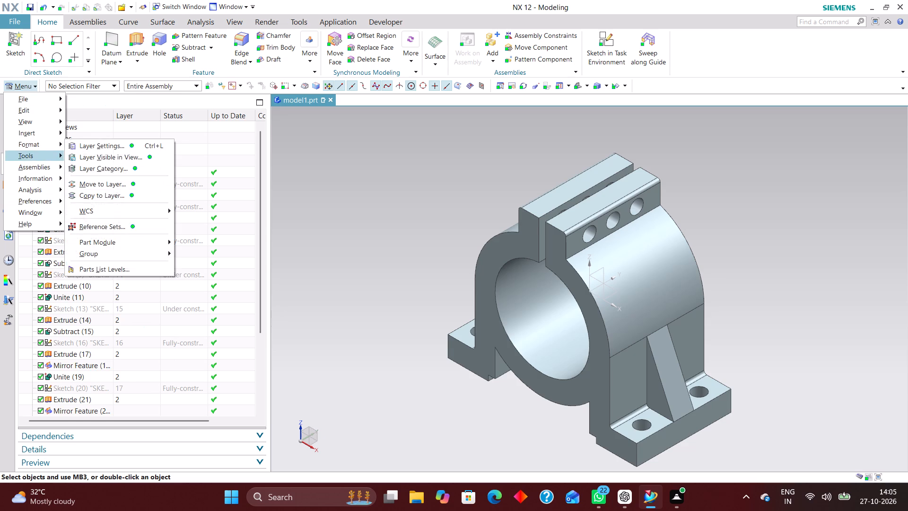
pyautogui.click(39, 156)
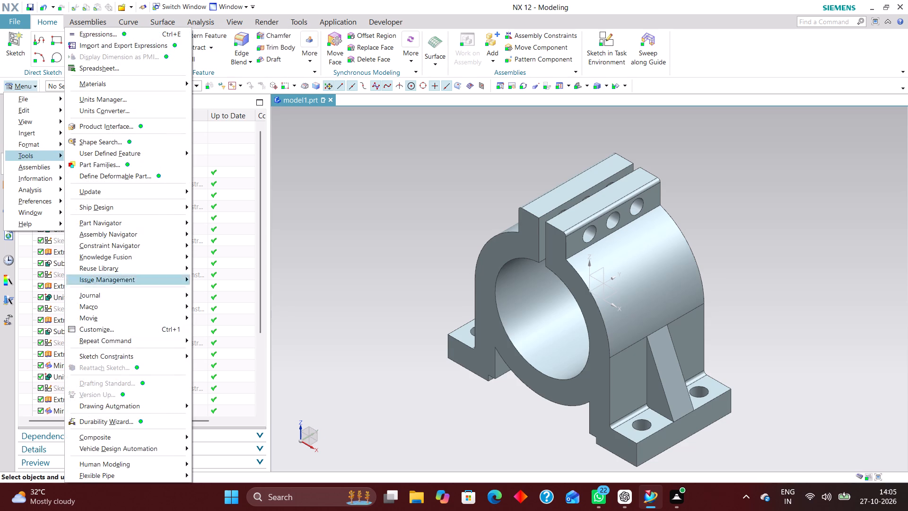
pyautogui.click(102, 85)
pyautogui.click(256, 86)
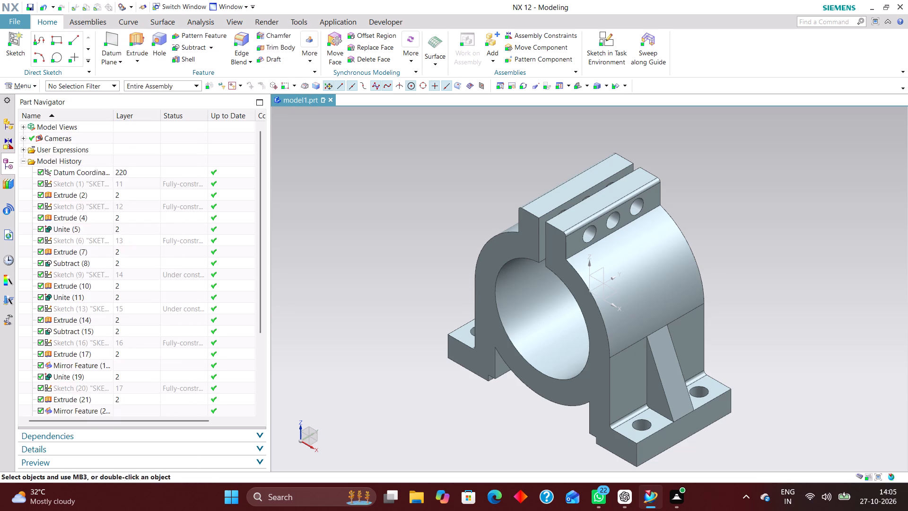
pyautogui.click(619, 413)
pyautogui.moveTo(183, 163); pyautogui.dragTo(188, 92)
pyautogui.moveTo(192, 93); pyautogui.dragTo(200, 19)
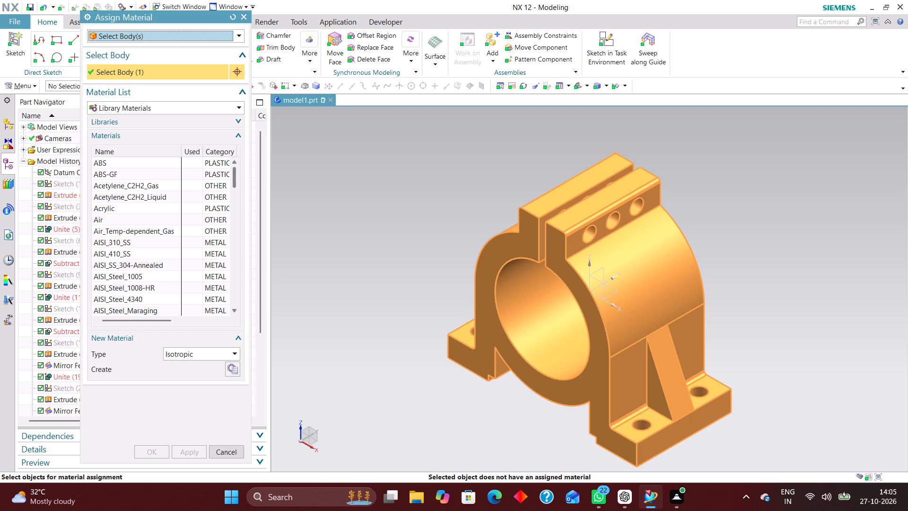
pyautogui.scroll(5, 129, 272)
pyautogui.scroll(-18, 121, 254)
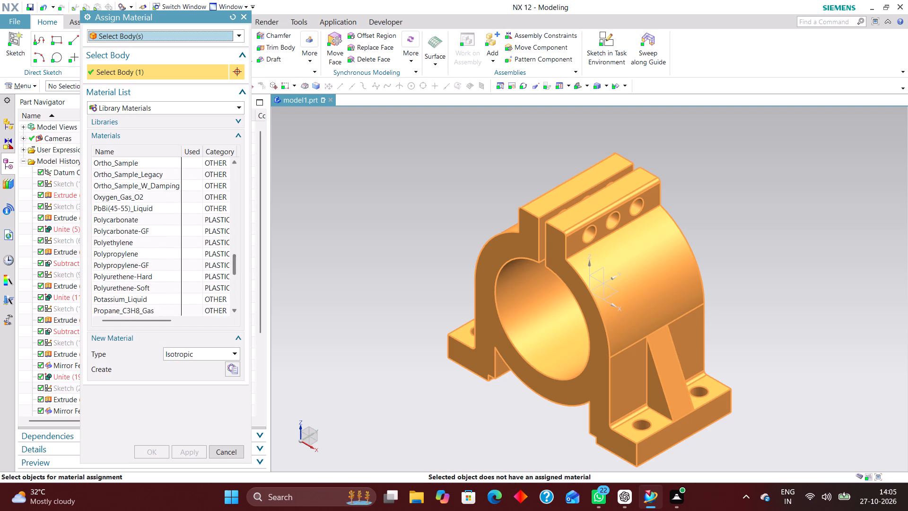
pyautogui.scroll(-7, 125, 264)
pyautogui.scroll(2, 126, 267)
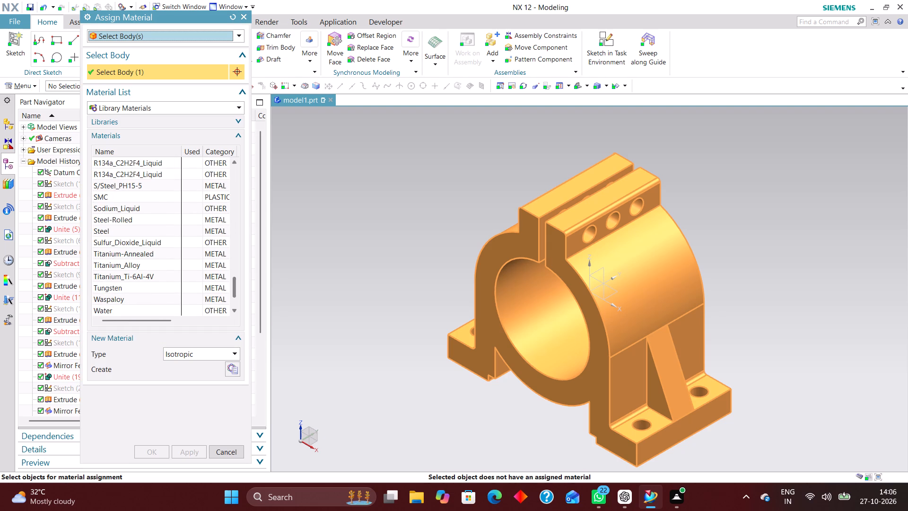
pyautogui.click(110, 256)
pyautogui.click(146, 447)
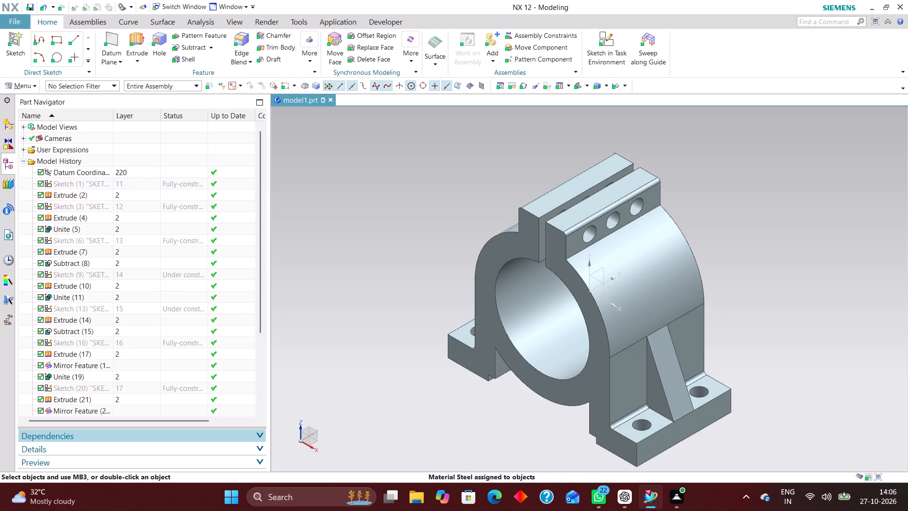
# Enable Update Data on Save in the displayed part's weight properties and update the weight data immediately.
pyautogui.click(16, 22)
pyautogui.click(496, 128)
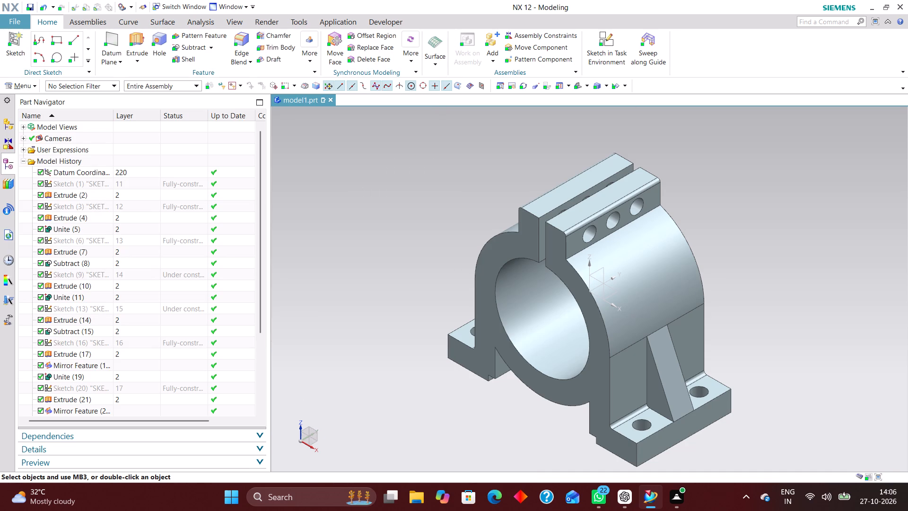
pyautogui.click(25, 88)
pyautogui.click(31, 102)
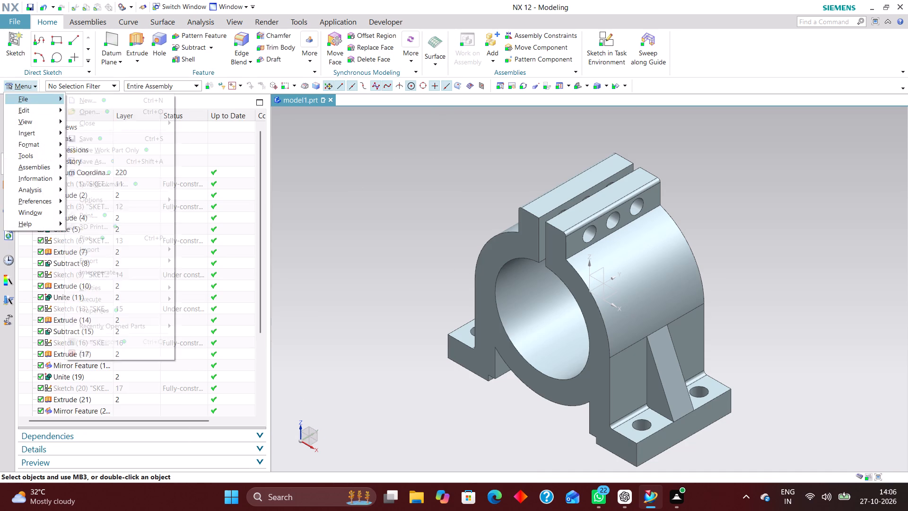
pyautogui.click(121, 309)
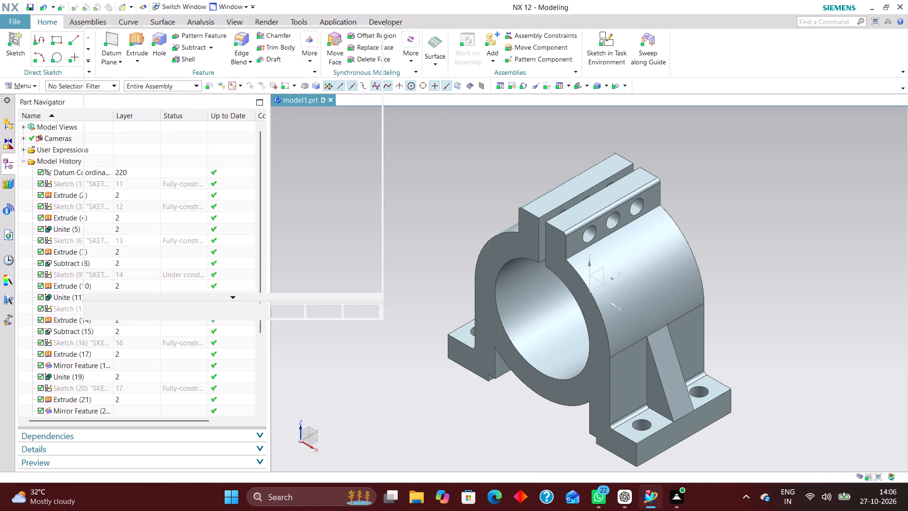
pyautogui.click(95, 79)
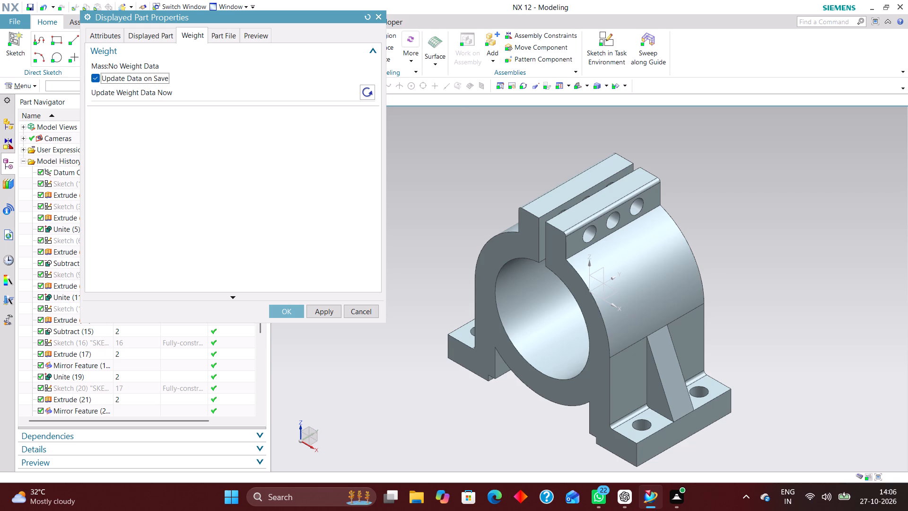
pyautogui.click(370, 94)
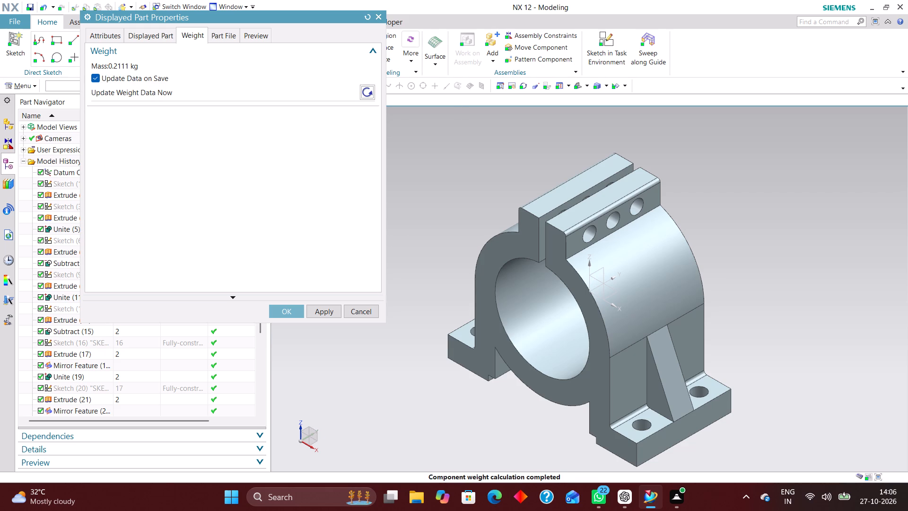
pyautogui.click(290, 311)
# Create a new group containing the bracket's solid body, keeping the default name, unique membership and group display properties.
pyautogui.click(33, 84)
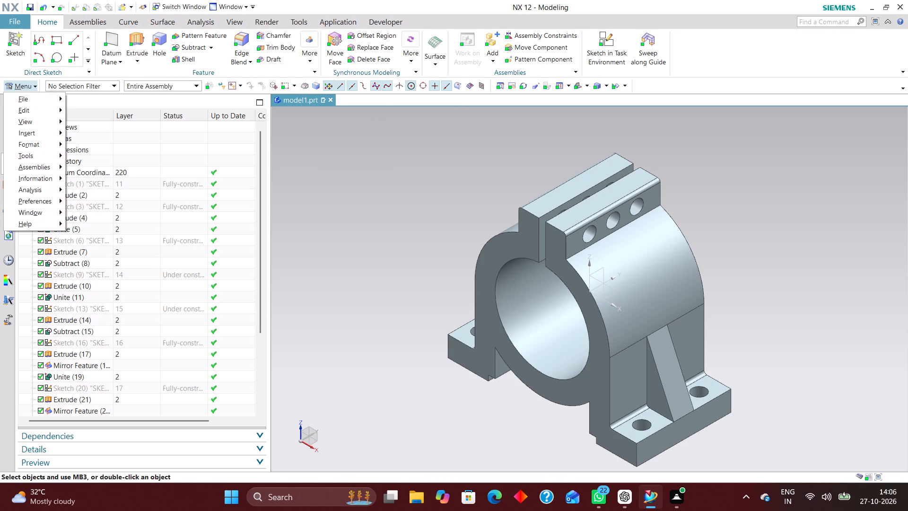
pyautogui.click(36, 99)
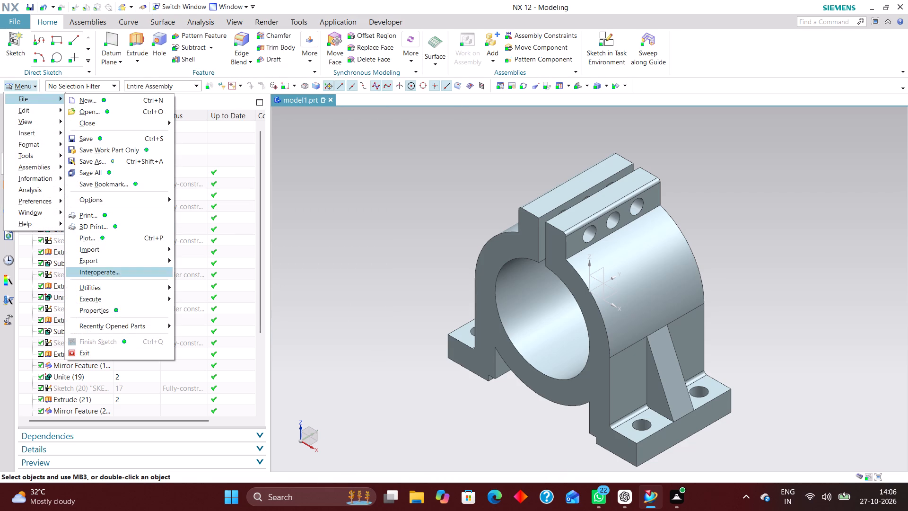
pyautogui.click(36, 142)
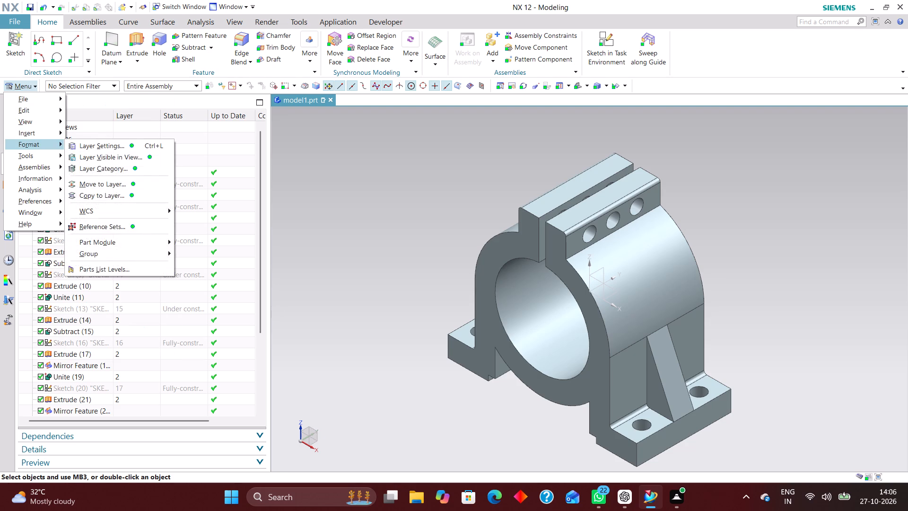
pyautogui.click(108, 254)
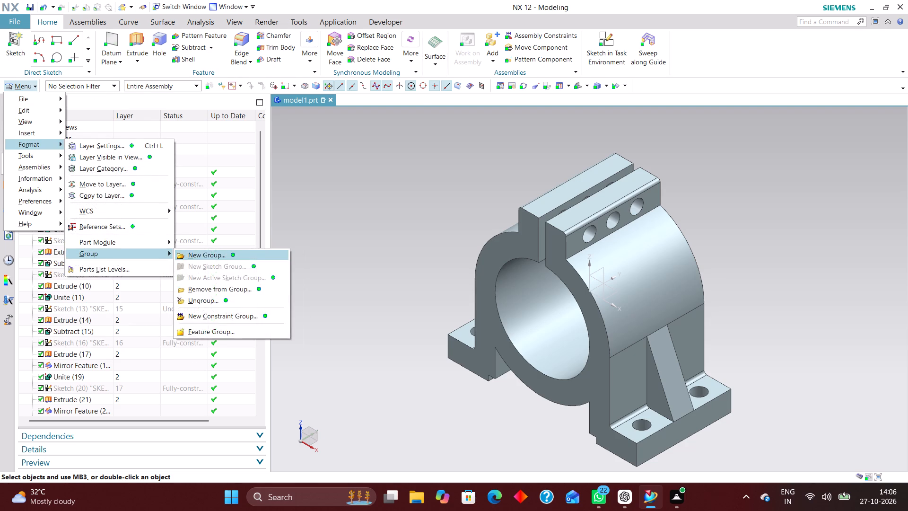
pyautogui.click(202, 257)
pyautogui.click(612, 241)
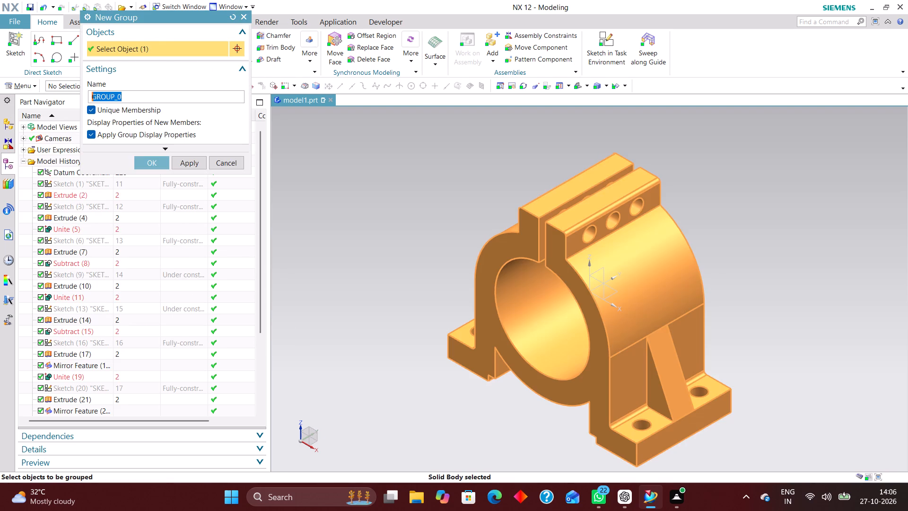
pyautogui.click(152, 160)
# Run Part Cleanup on the work part with Delete Unused Units, all serious delete actions and Component Display set to Remove All Changes.
pyautogui.click(34, 86)
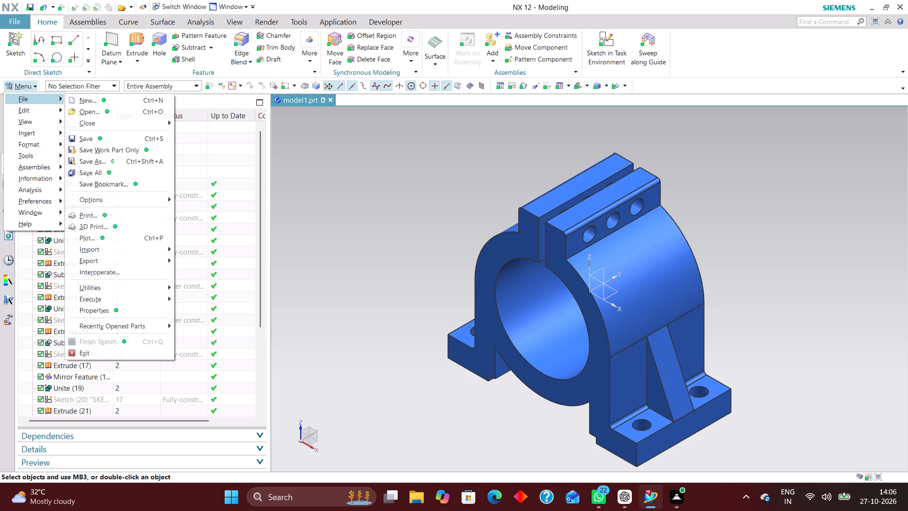
pyautogui.click(129, 286)
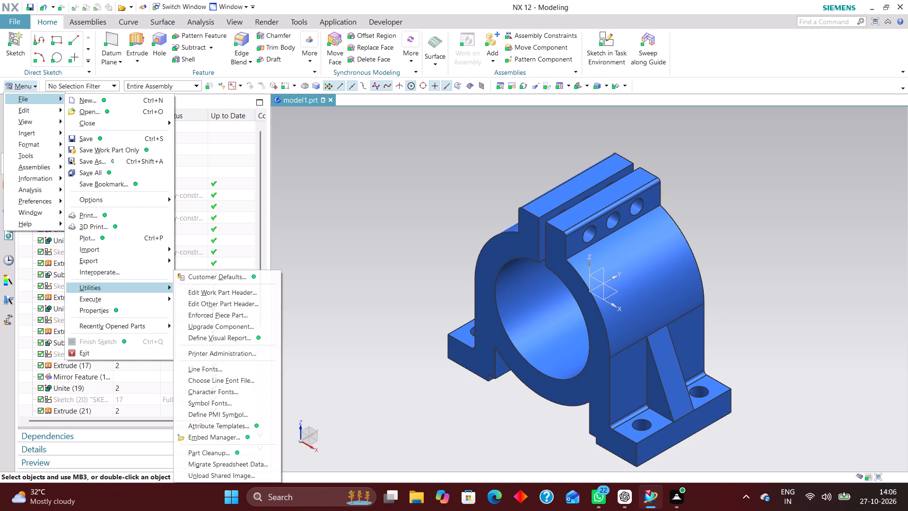
pyautogui.click(221, 451)
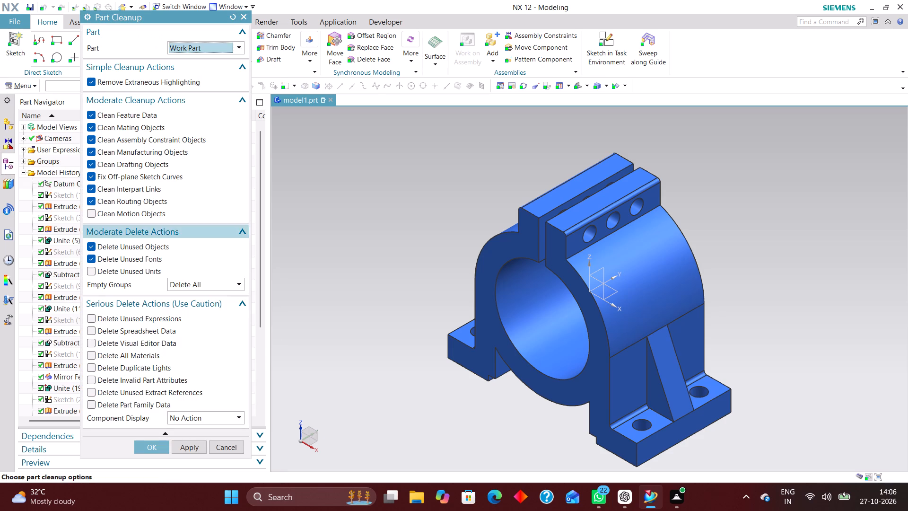
pyautogui.scroll(-4, 127, 300)
pyautogui.click(105, 319)
pyautogui.click(105, 330)
pyautogui.click(104, 348)
pyautogui.click(108, 353)
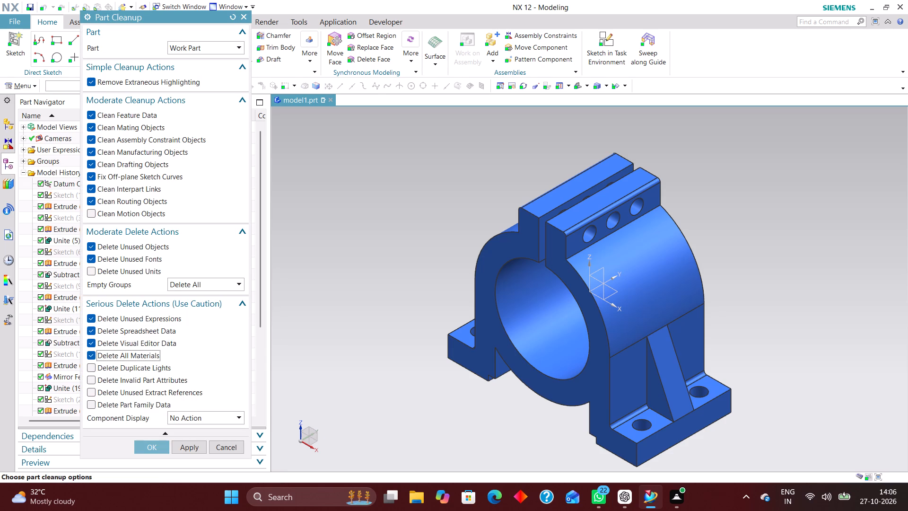
pyautogui.click(109, 363)
pyautogui.click(110, 376)
pyautogui.click(110, 389)
pyautogui.click(109, 401)
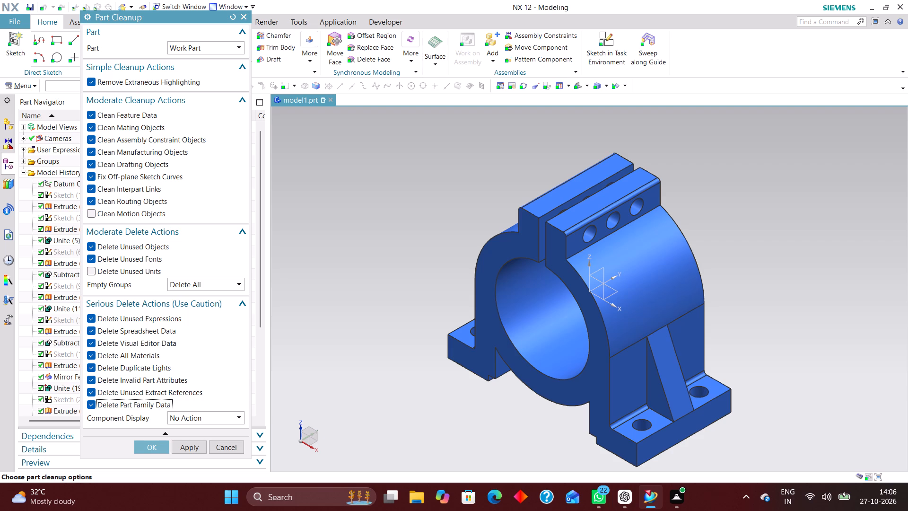
pyautogui.click(116, 274)
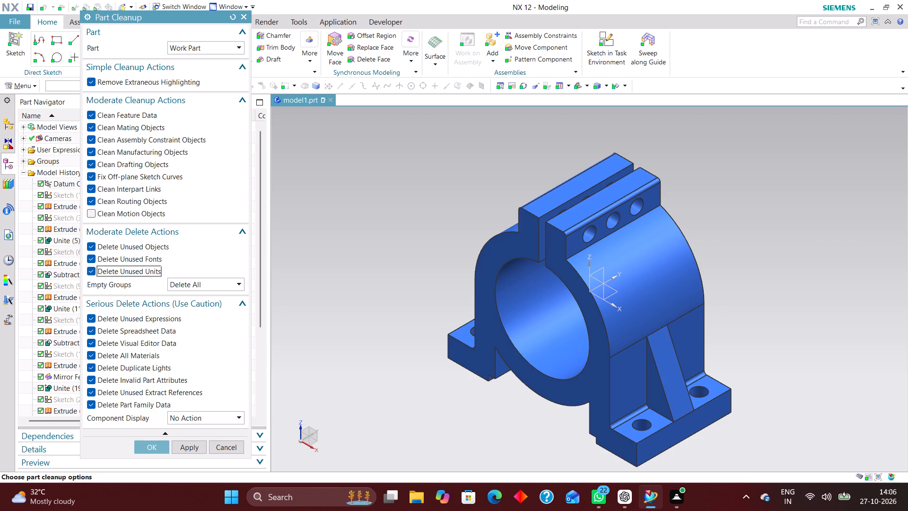
pyautogui.click(223, 413)
pyautogui.click(198, 451)
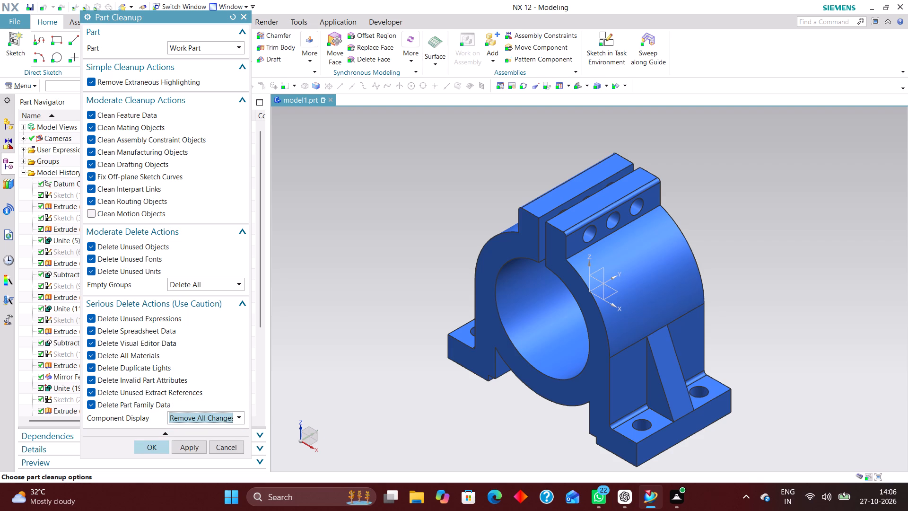
pyautogui.click(149, 448)
pyautogui.click(353, 278)
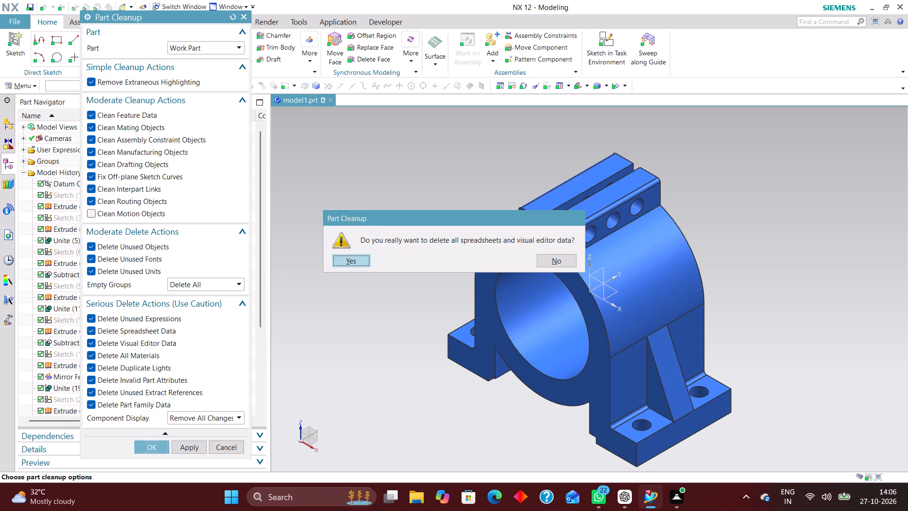
pyautogui.click(358, 255)
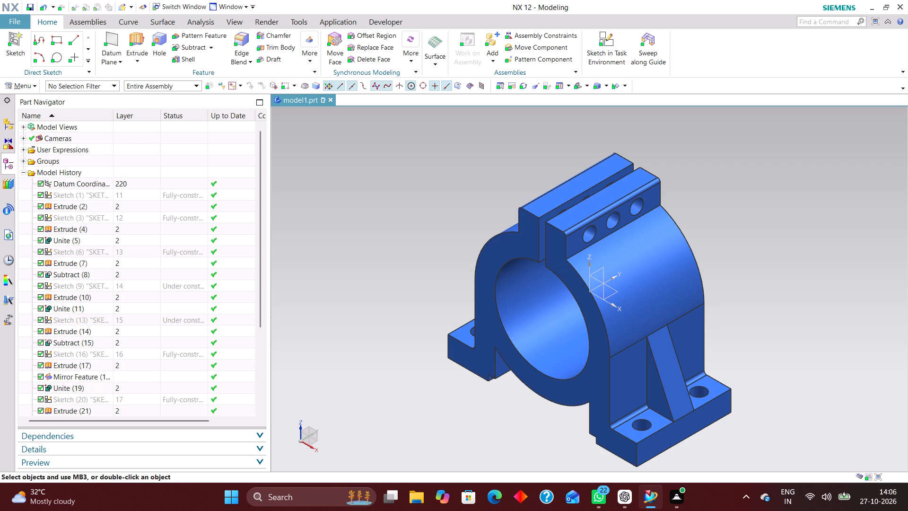
# Add a new reference set with the default name containing the bracket's solid body.
pyautogui.click(35, 83)
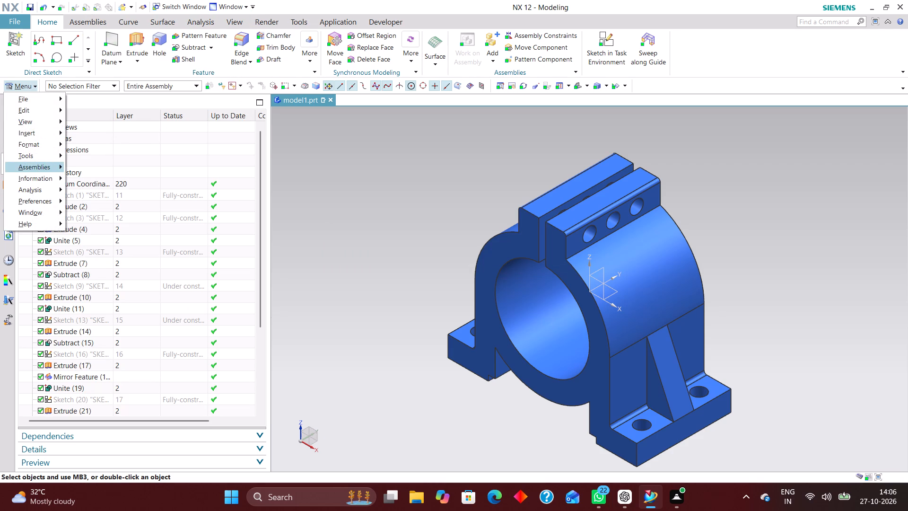
pyautogui.click(43, 142)
pyautogui.click(127, 224)
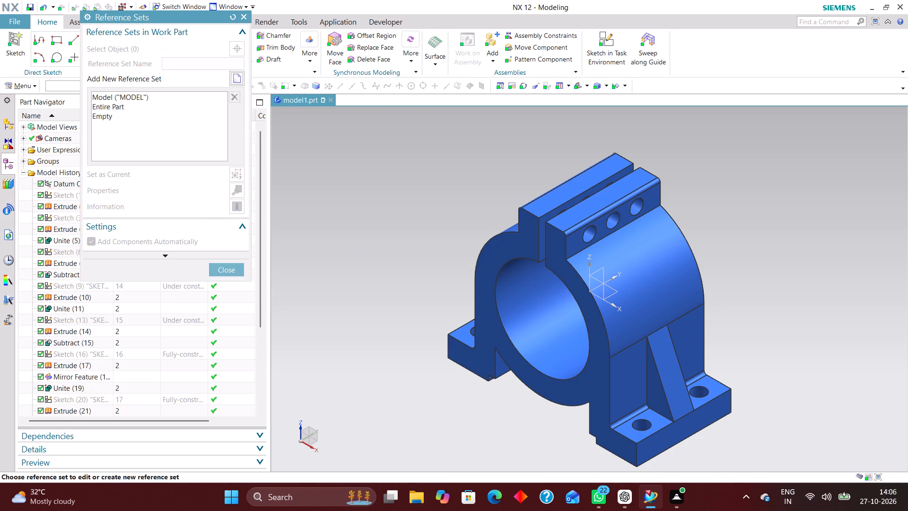
pyautogui.click(234, 76)
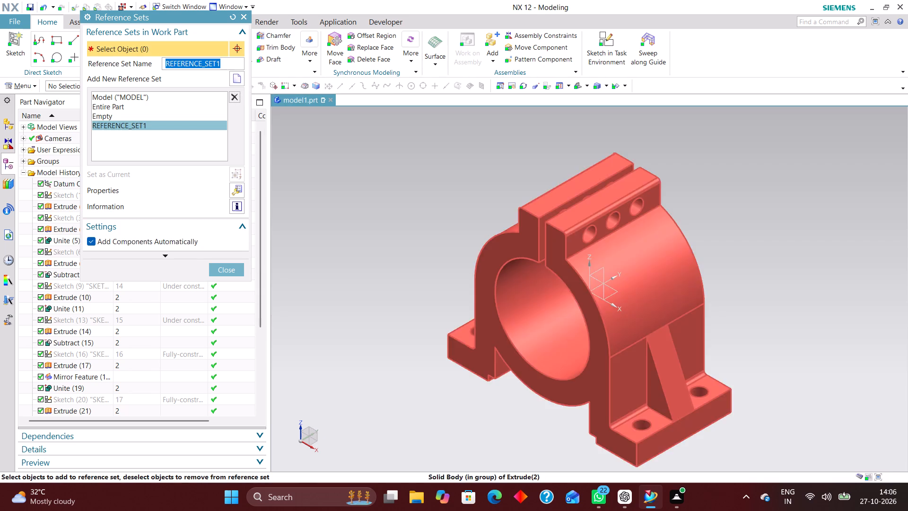
pyautogui.click(652, 281)
pyautogui.click(216, 269)
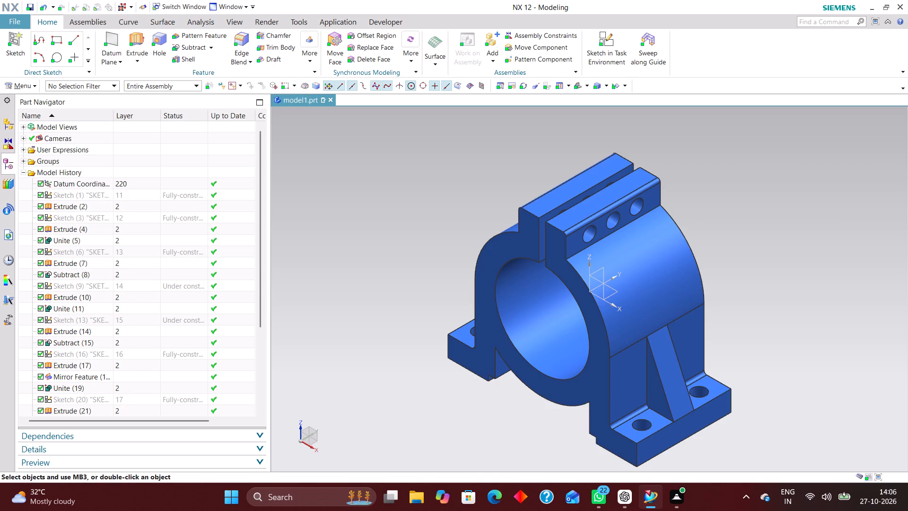
# Add the bracket's solid body as an interface object of the part's Product Interface, with the object type left Automatic.
pyautogui.click(35, 87)
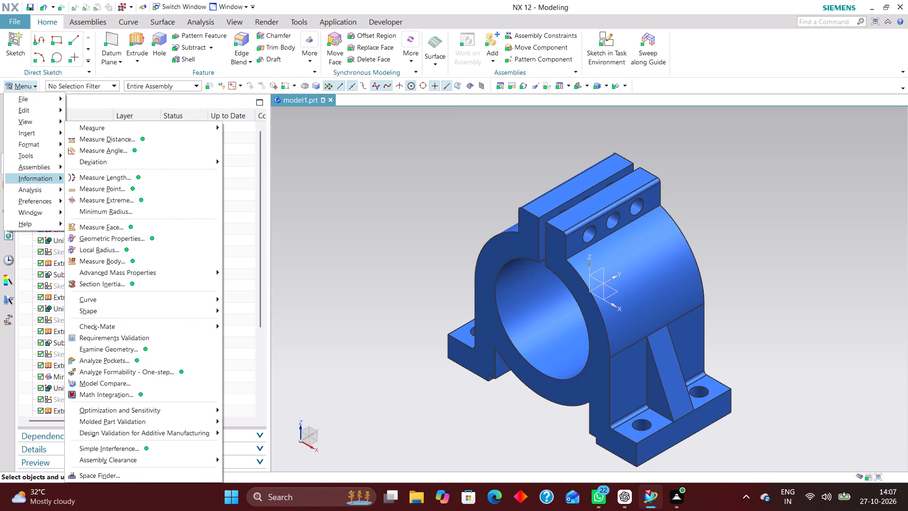
pyautogui.click(42, 155)
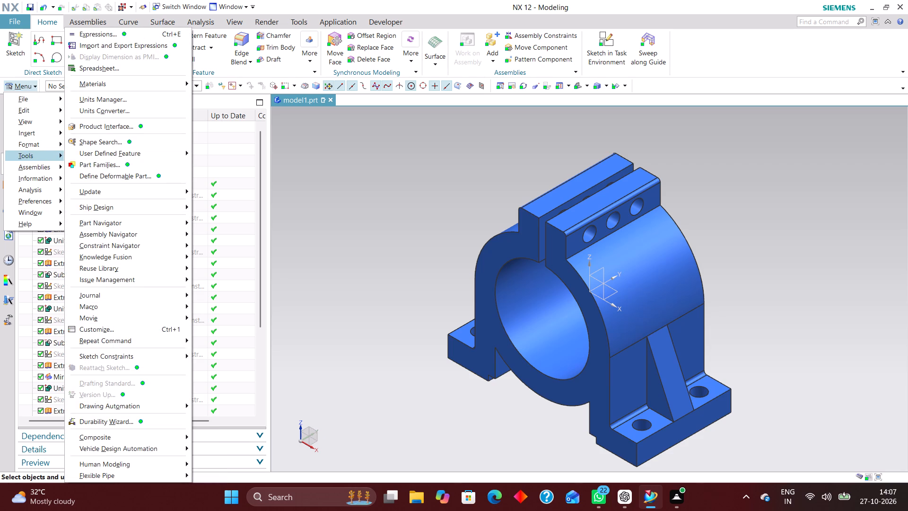
pyautogui.click(117, 128)
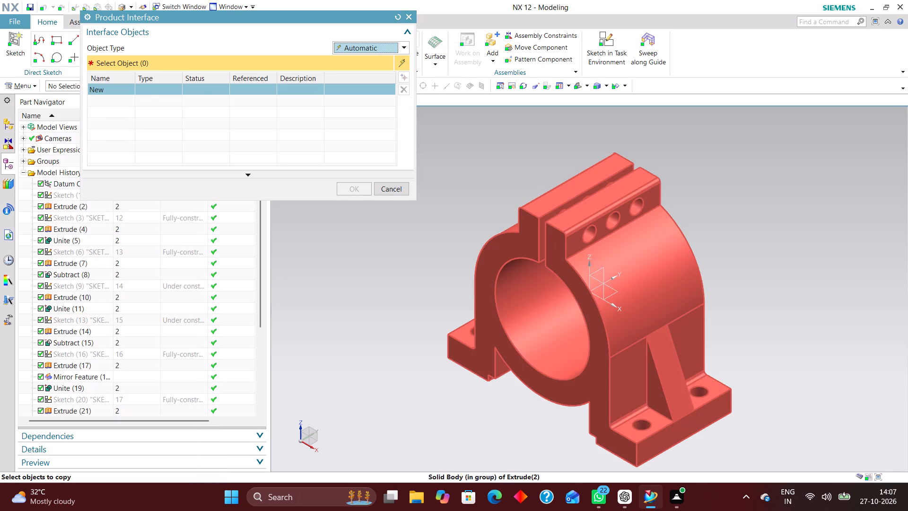
pyautogui.click(697, 258)
pyautogui.click(354, 189)
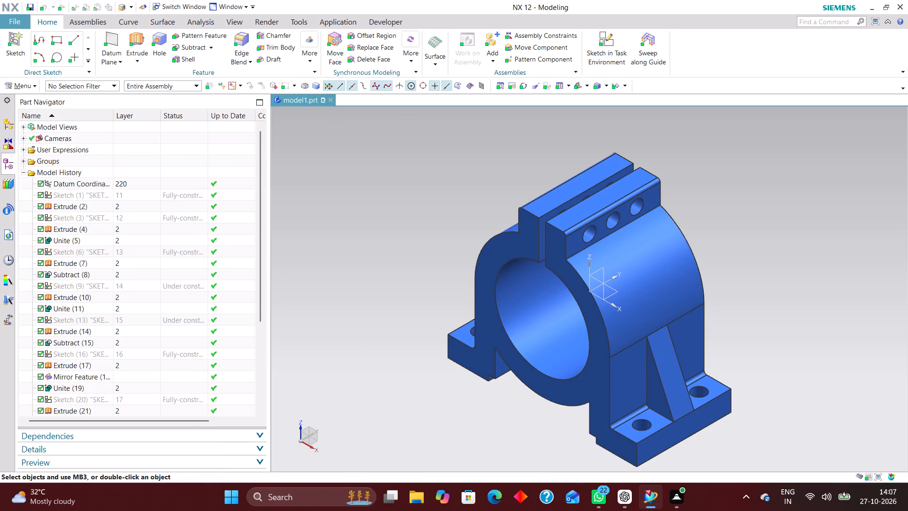
# Open Sketch (9) for editing with rollback and move the rectangle up and down to test its vertical freedom.
pyautogui.click(131, 296)
pyautogui.rightClick(136, 297)
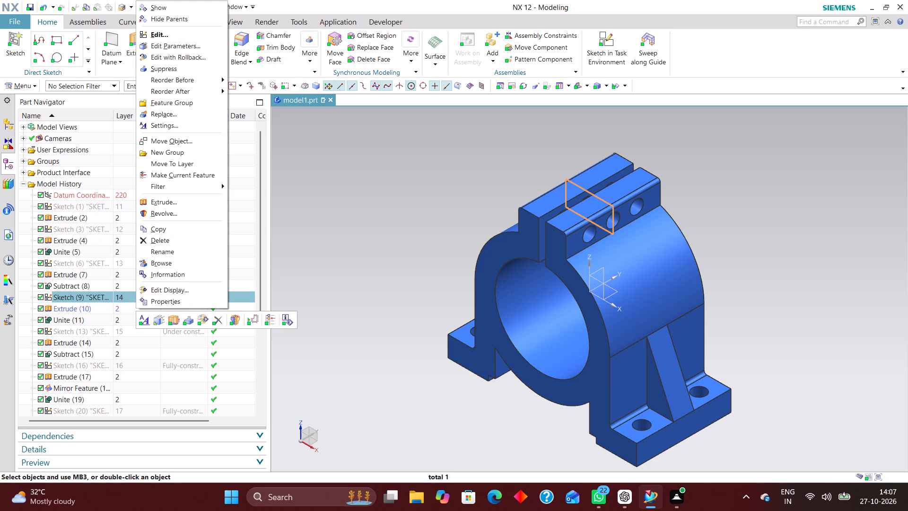
pyautogui.click(205, 52)
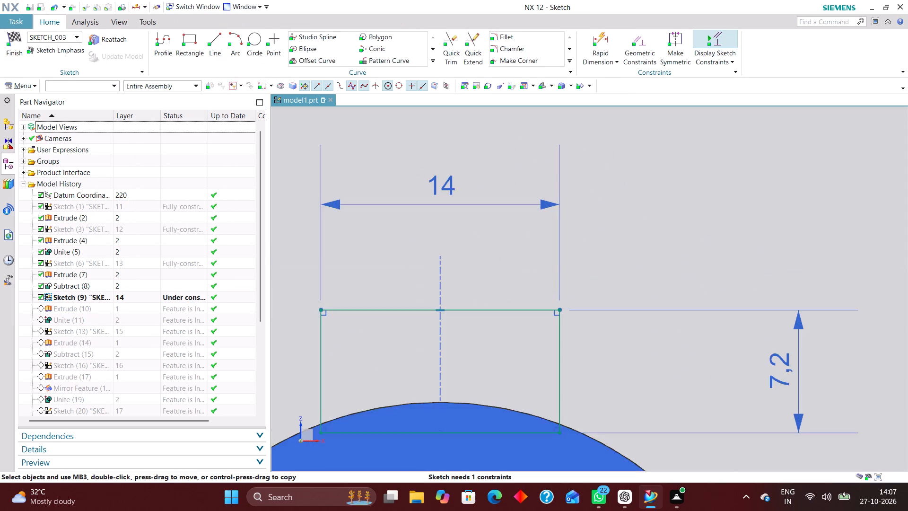
pyautogui.scroll(-5, 465, 189)
pyautogui.scroll(1, 483, 286)
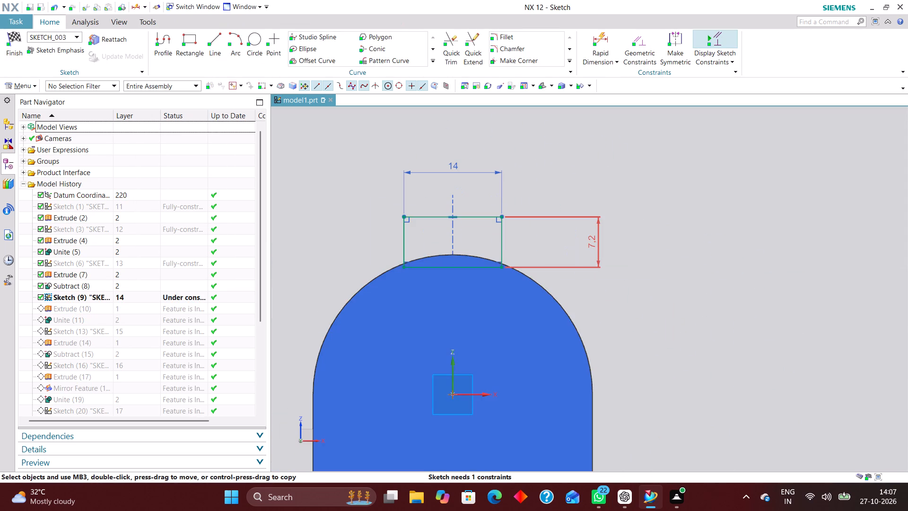
pyautogui.scroll(1, 450, 230)
pyautogui.moveTo(480, 212); pyautogui.dragTo(482, 193)
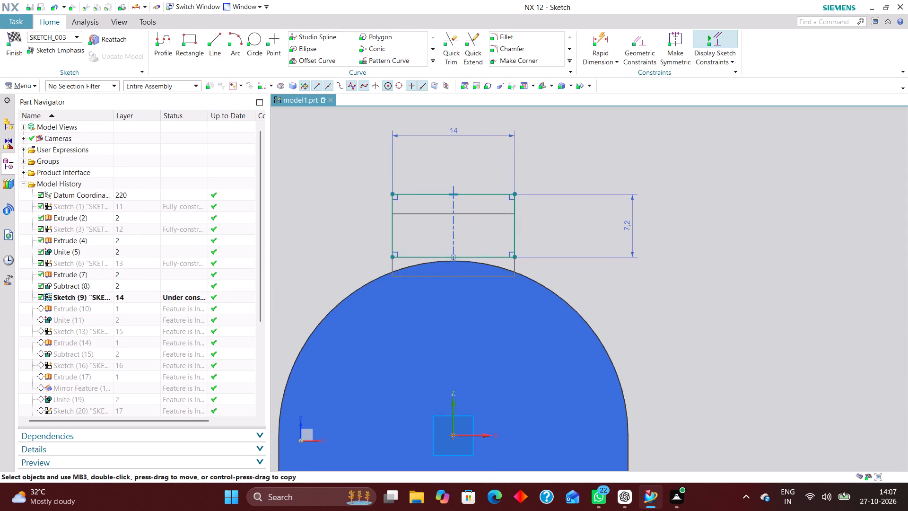
pyautogui.moveTo(482, 193); pyautogui.dragTo(483, 196)
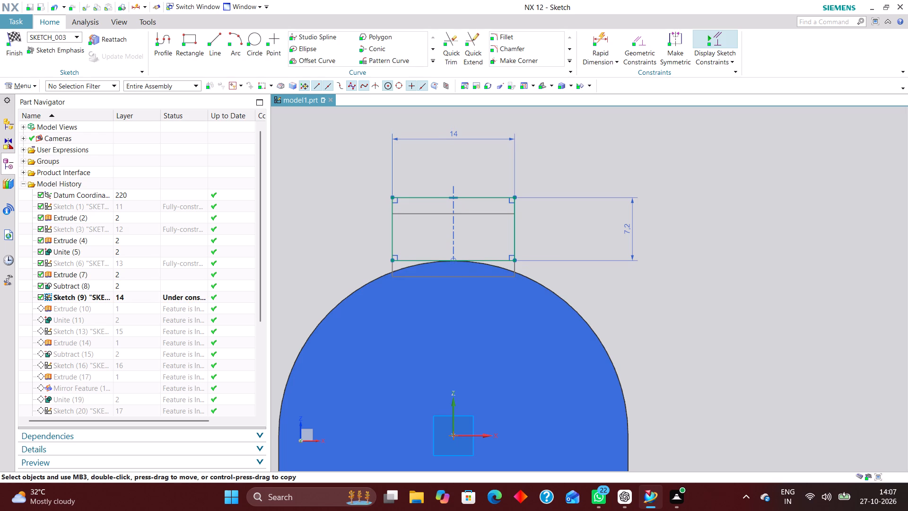
pyautogui.moveTo(483, 196); pyautogui.dragTo(485, 212)
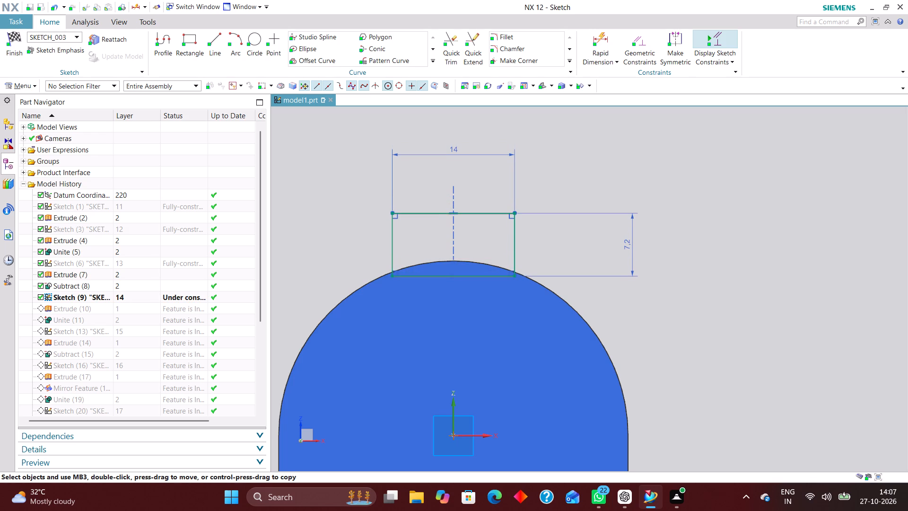
pyautogui.moveTo(485, 212); pyautogui.dragTo(486, 211)
# Add a vertical Rapid Dimension from the horizontal axis to the rectangle's lower line, keeping its inferred value, and finish the sketch.
pyautogui.click(601, 45)
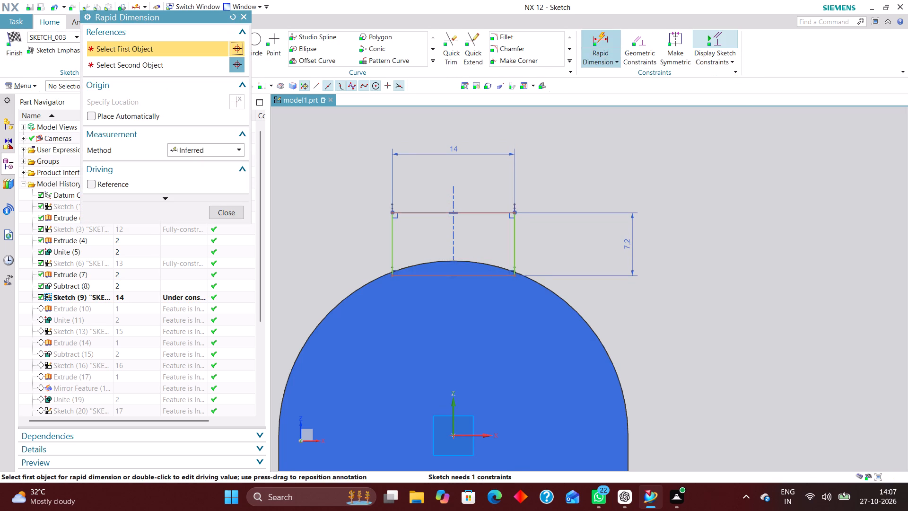
pyautogui.scroll(-2, 425, 159)
pyautogui.scroll(3, 476, 299)
pyautogui.scroll(-2, 455, 264)
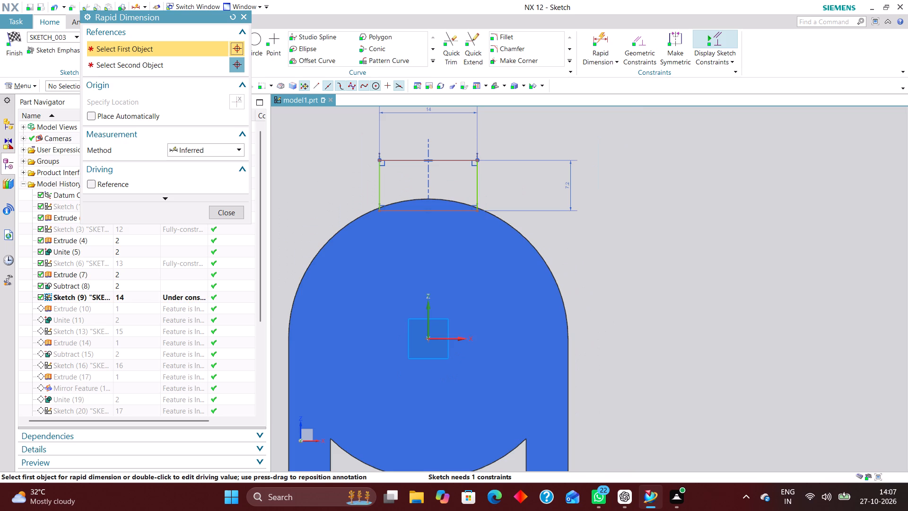
pyautogui.click(452, 339)
pyautogui.click(450, 210)
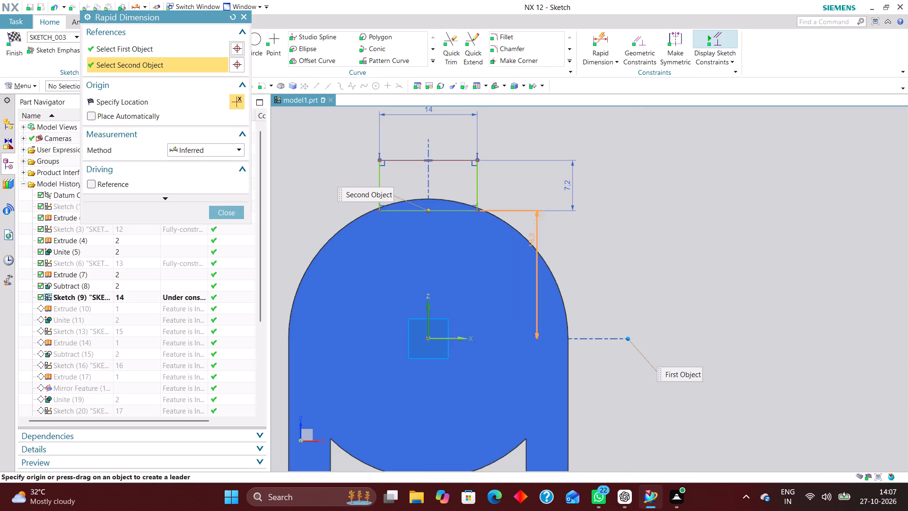
pyautogui.click(589, 254)
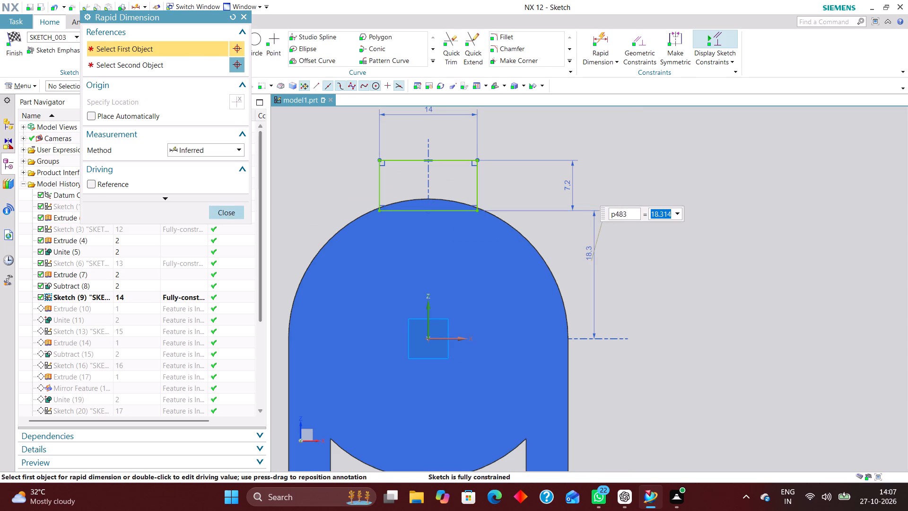
pyautogui.click(226, 211)
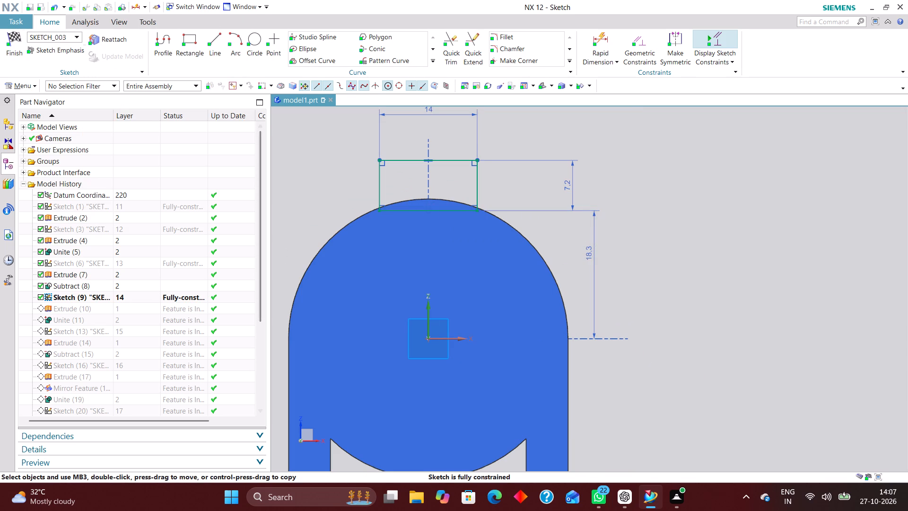
pyautogui.click(17, 33)
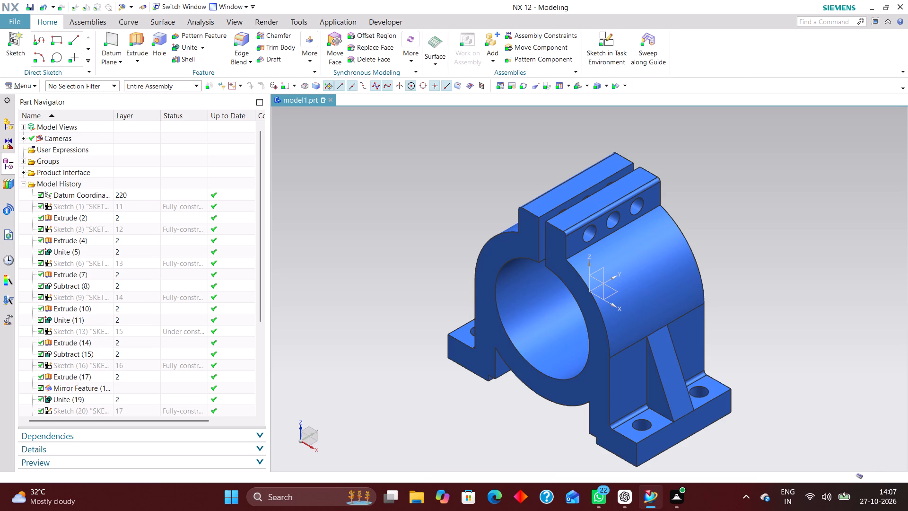
# Examine the dependencies of the Datum Coordinate System, including its child sketches 28, 20 and 9.
pyautogui.click(131, 195)
pyautogui.scroll(-6, 193, 211)
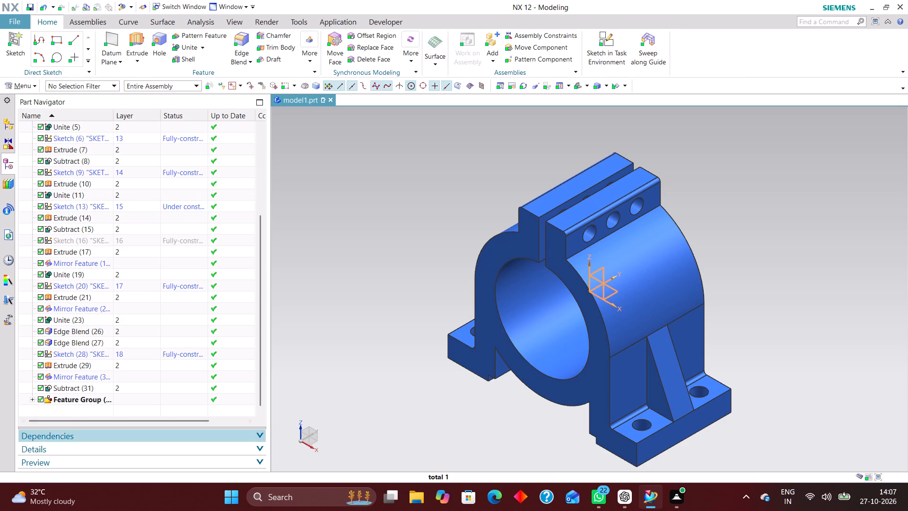
pyautogui.click(203, 434)
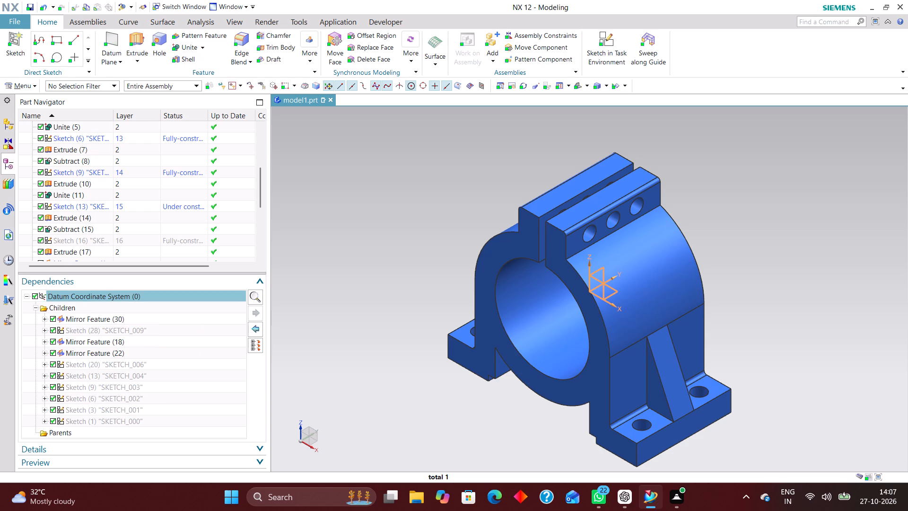
pyautogui.click(142, 332)
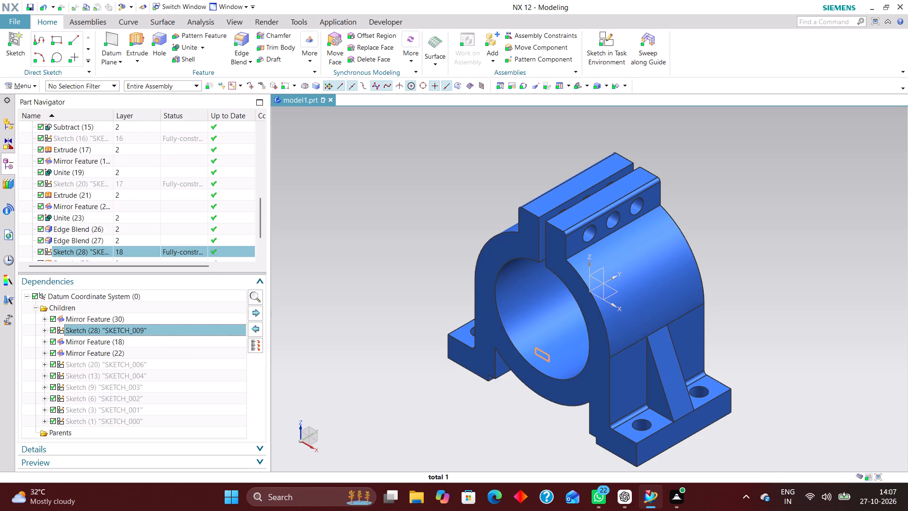
pyautogui.click(135, 363)
pyautogui.click(135, 387)
pyautogui.click(257, 278)
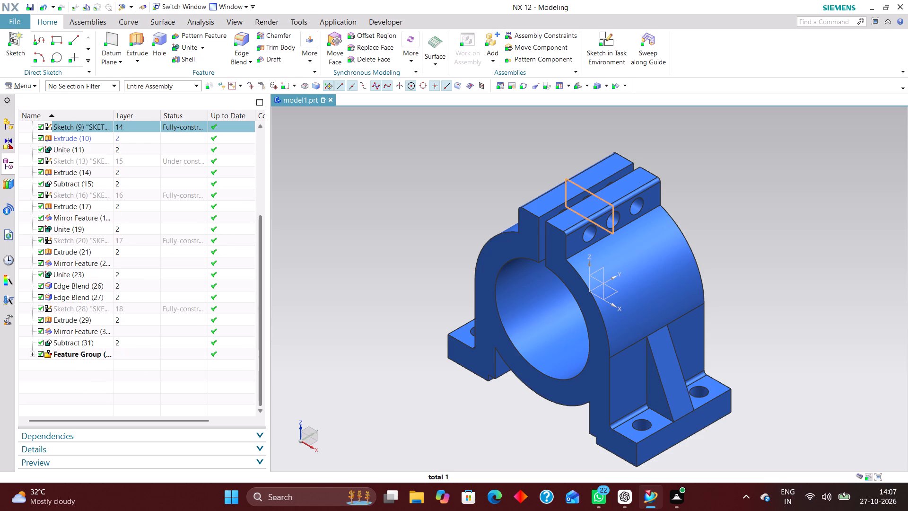
pyautogui.scroll(5, 180, 231)
pyautogui.click(363, 220)
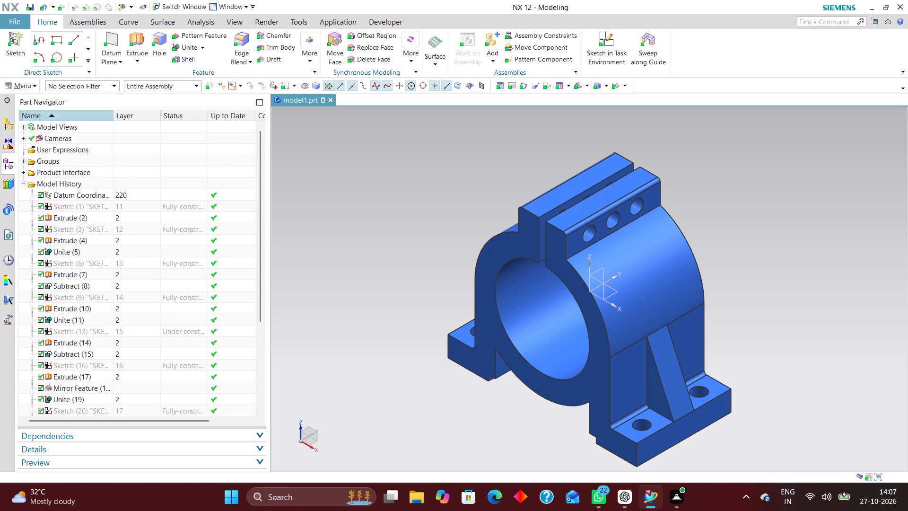
# Create a new A2-size millimetre drawing referencing model1, named model1_dwg1.prt, and dismiss the view creation wizard.
pyautogui.click(14, 20)
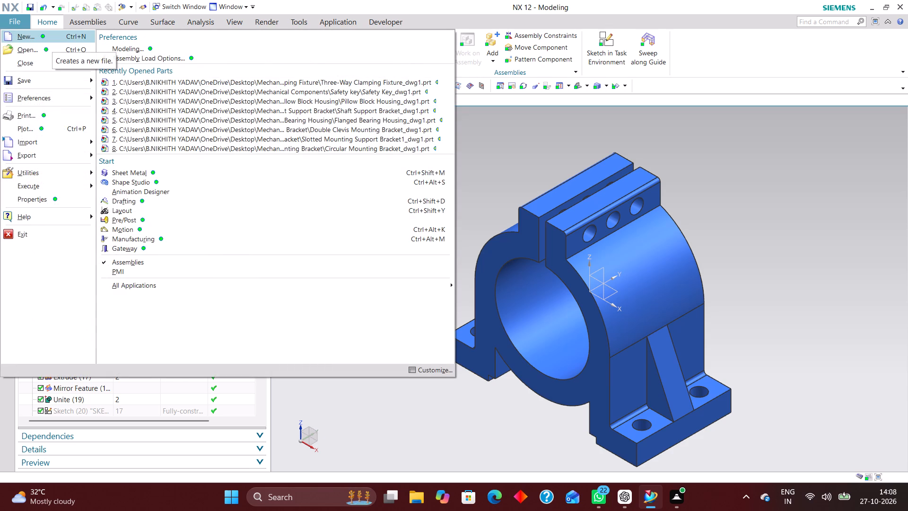
pyautogui.click(49, 37)
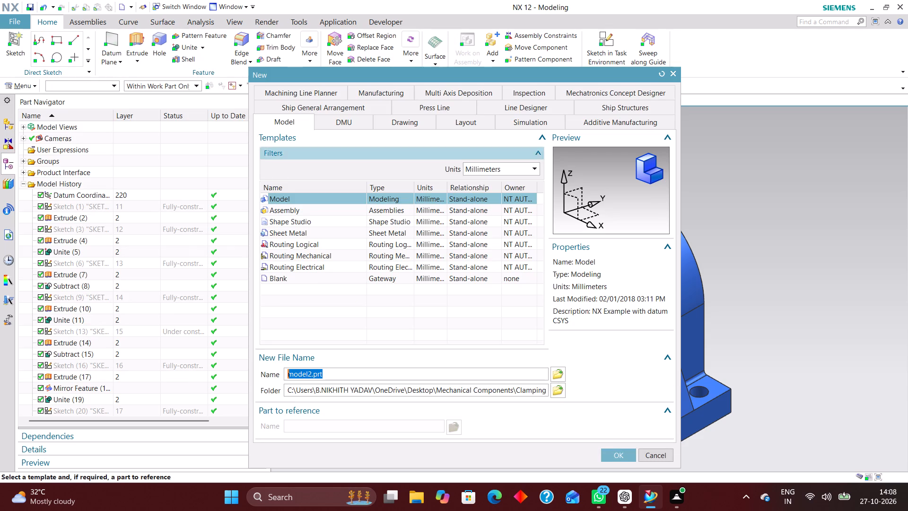
pyautogui.click(401, 123)
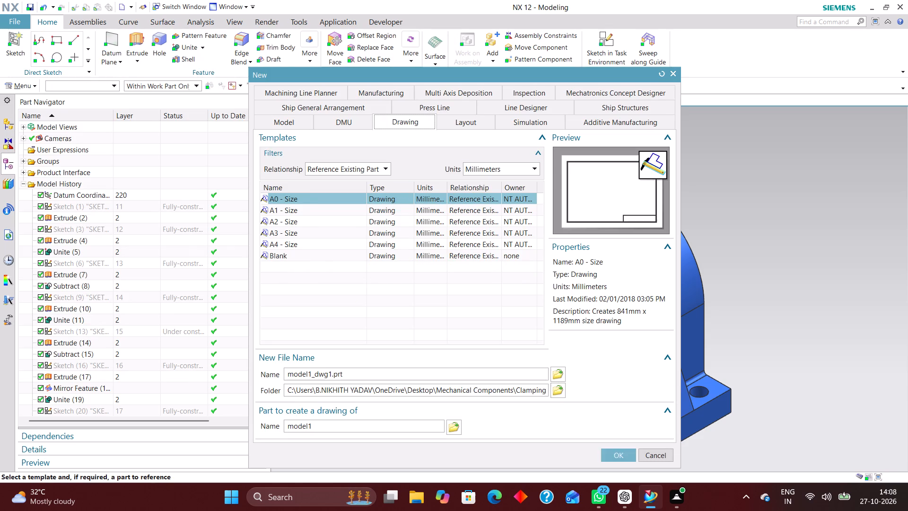
pyautogui.click(303, 221)
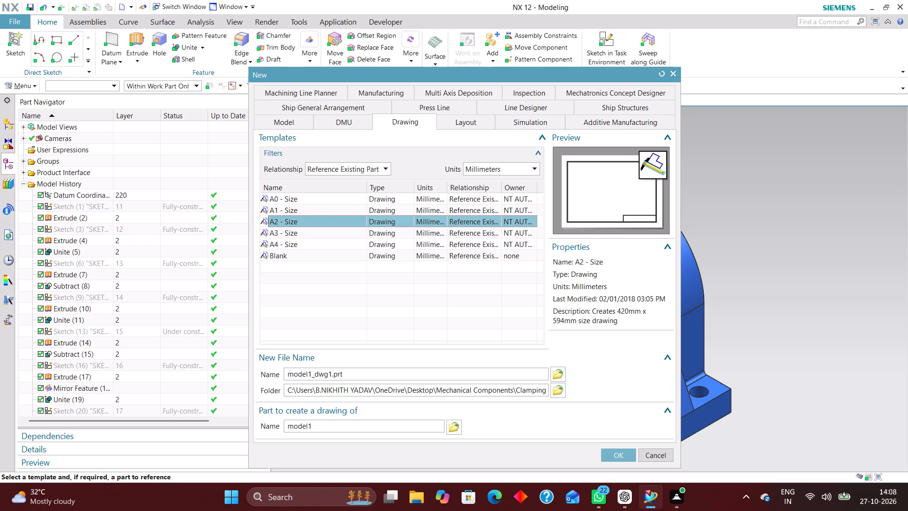
pyautogui.click(619, 457)
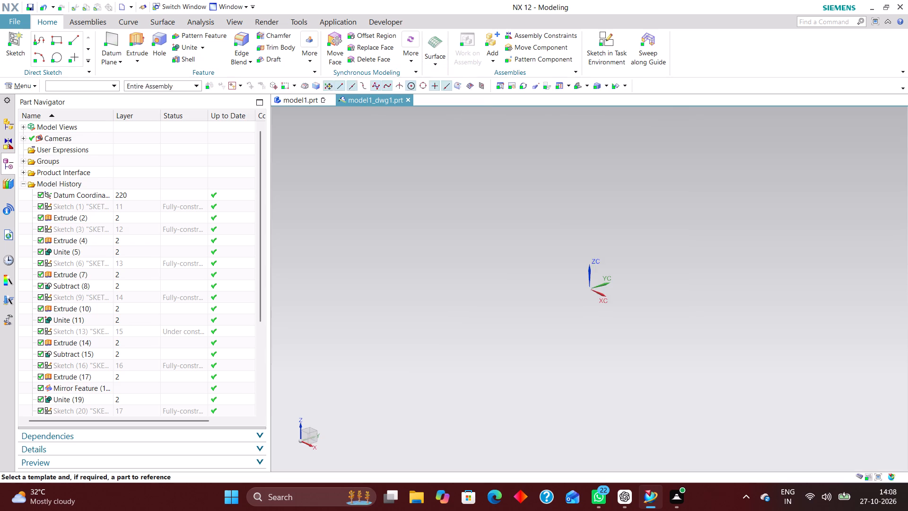
pyautogui.click(238, 152)
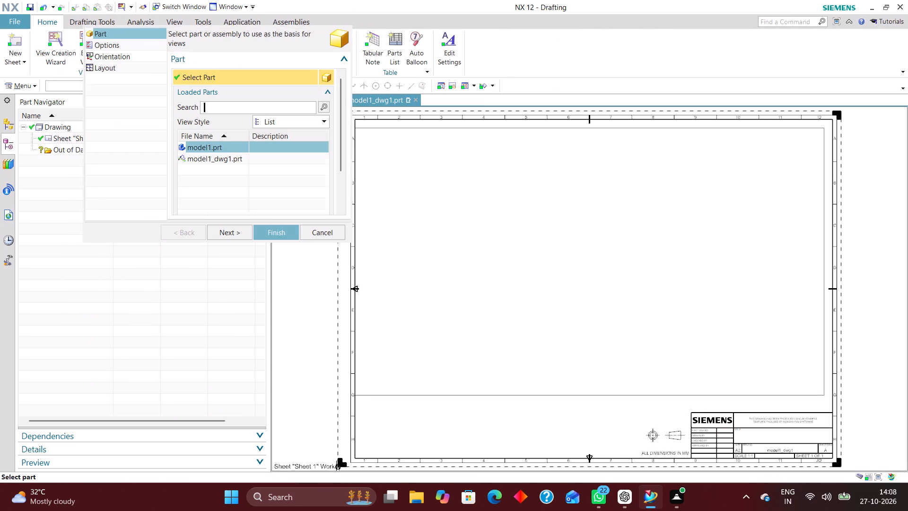
pyautogui.click(331, 233)
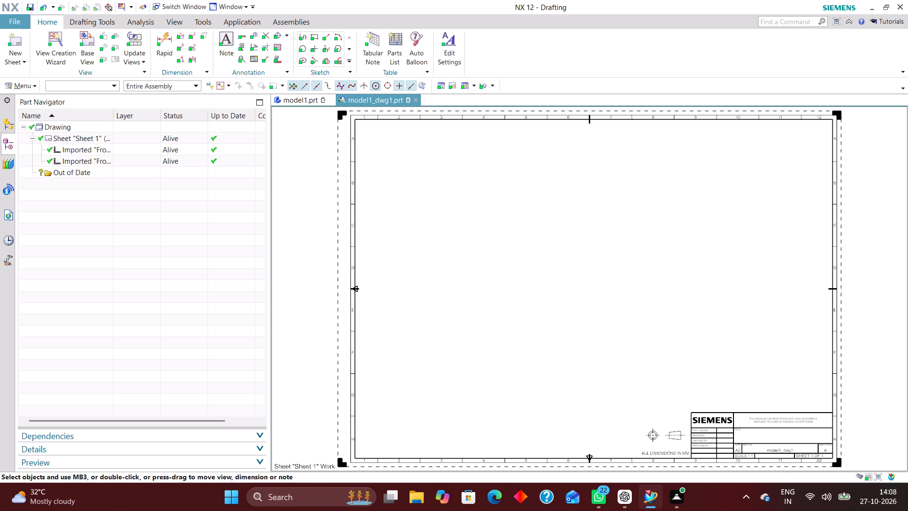
# Set the drawing's work layer to 2 and make layer 256 selectable.
pyautogui.hotkey('ctrl', 'l')
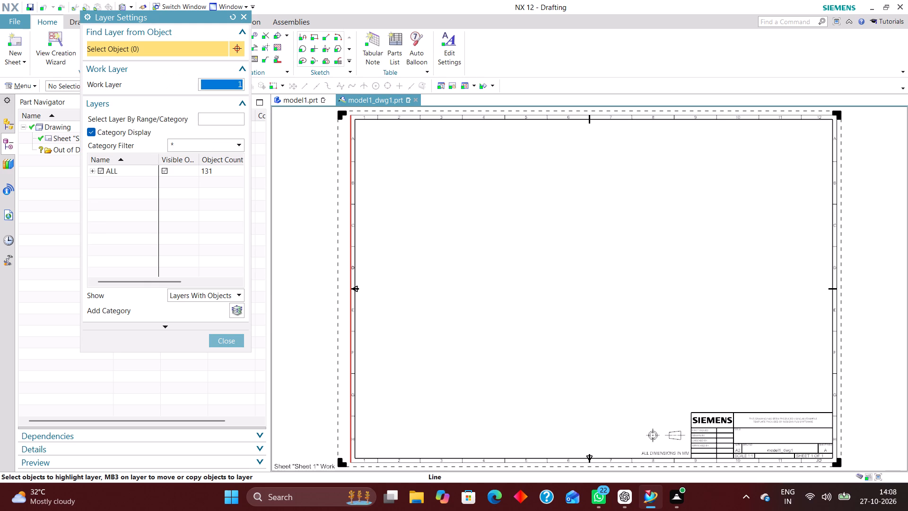
pyautogui.press('2')
pyautogui.press('Return')
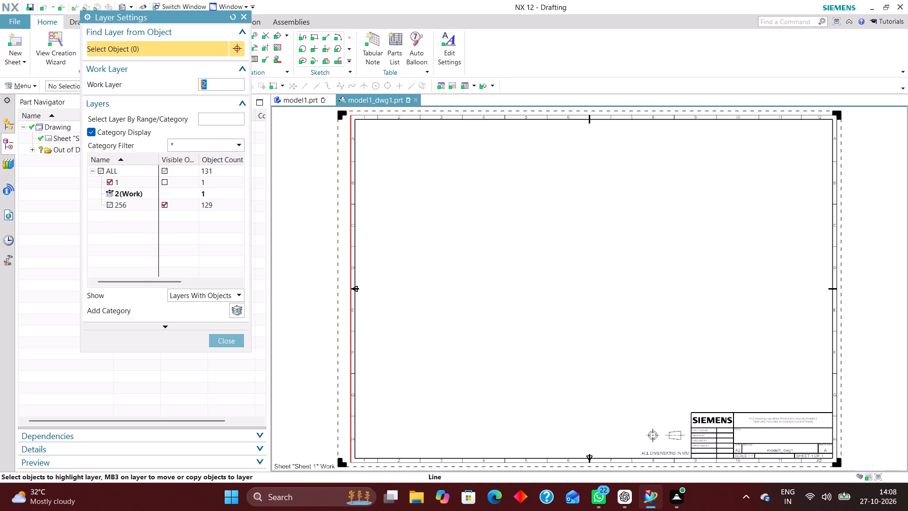
pyautogui.click(112, 203)
pyautogui.click(225, 343)
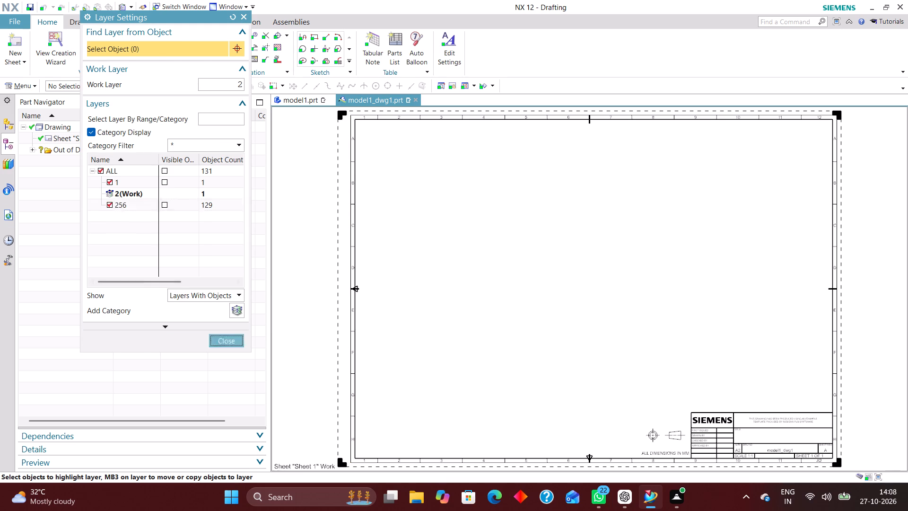
# Place an Isometric base view of the bracket at 1:1 scale in the sheet's upper right area, without adding projected views.
pyautogui.click(90, 41)
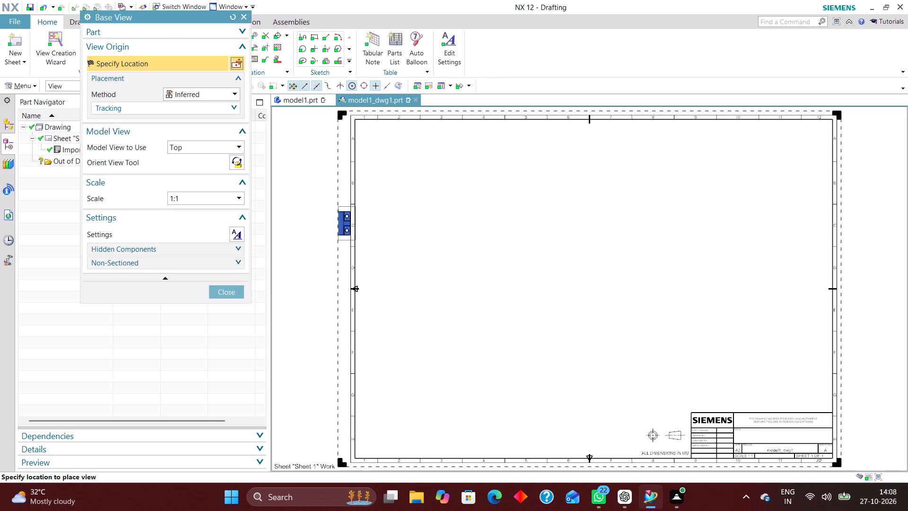
pyautogui.click(220, 142)
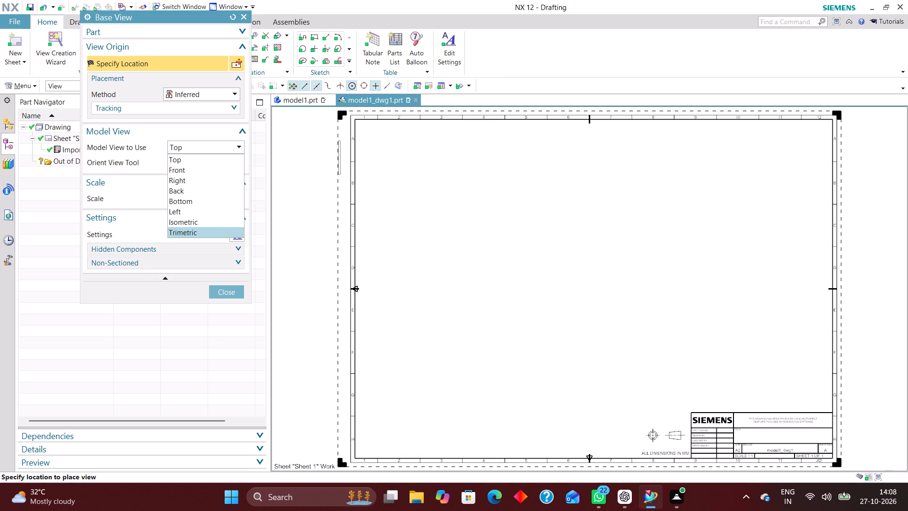
pyautogui.click(203, 222)
pyautogui.click(742, 203)
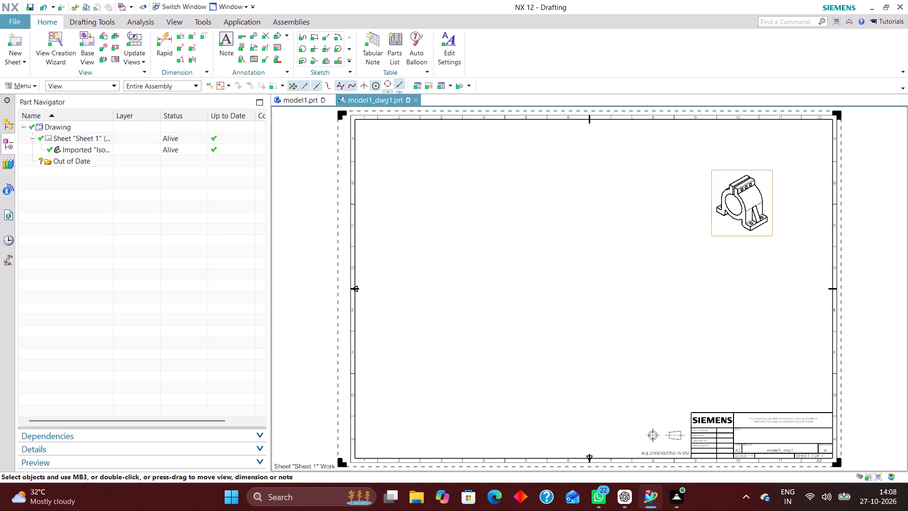
pyautogui.click(231, 220)
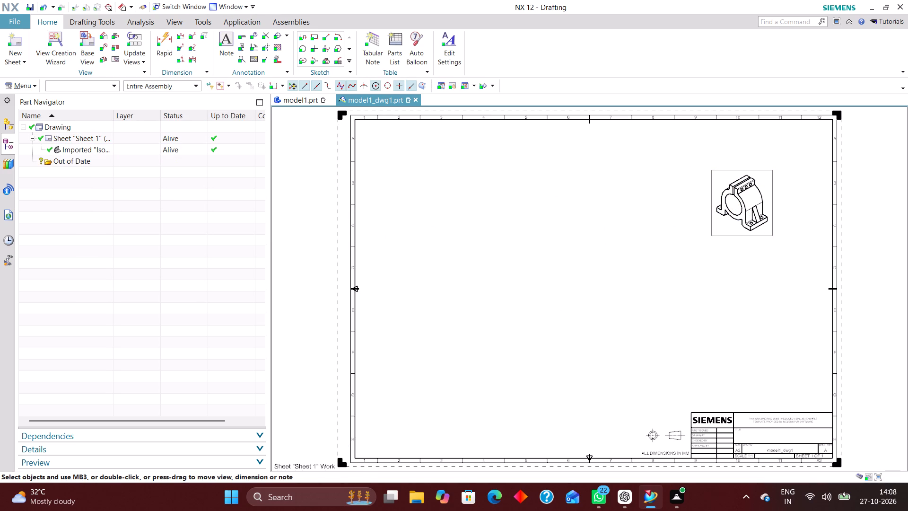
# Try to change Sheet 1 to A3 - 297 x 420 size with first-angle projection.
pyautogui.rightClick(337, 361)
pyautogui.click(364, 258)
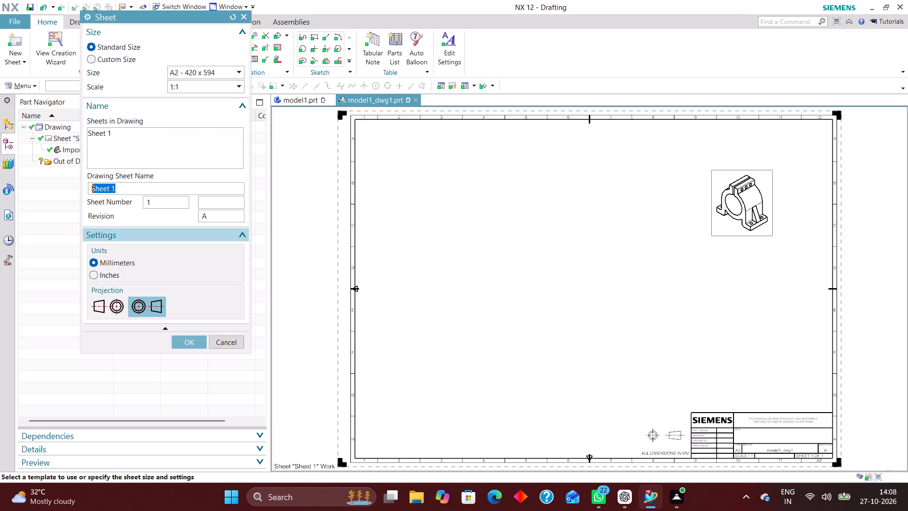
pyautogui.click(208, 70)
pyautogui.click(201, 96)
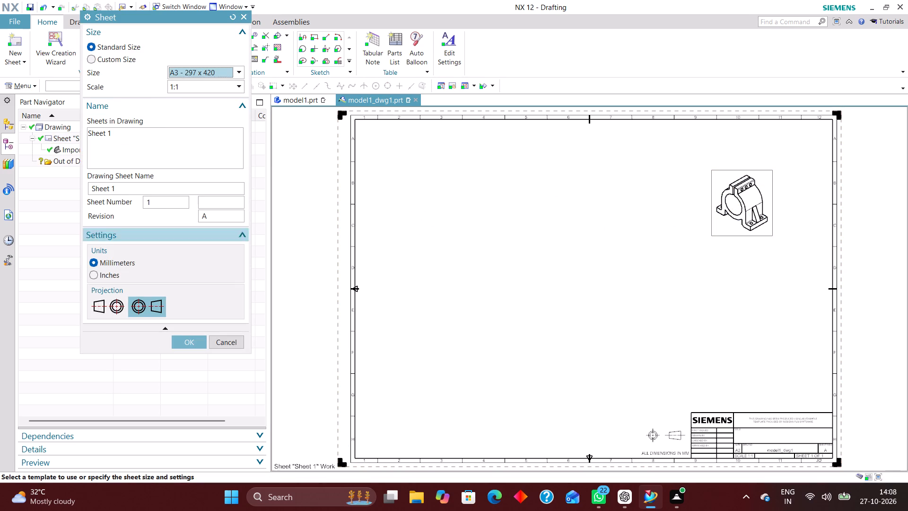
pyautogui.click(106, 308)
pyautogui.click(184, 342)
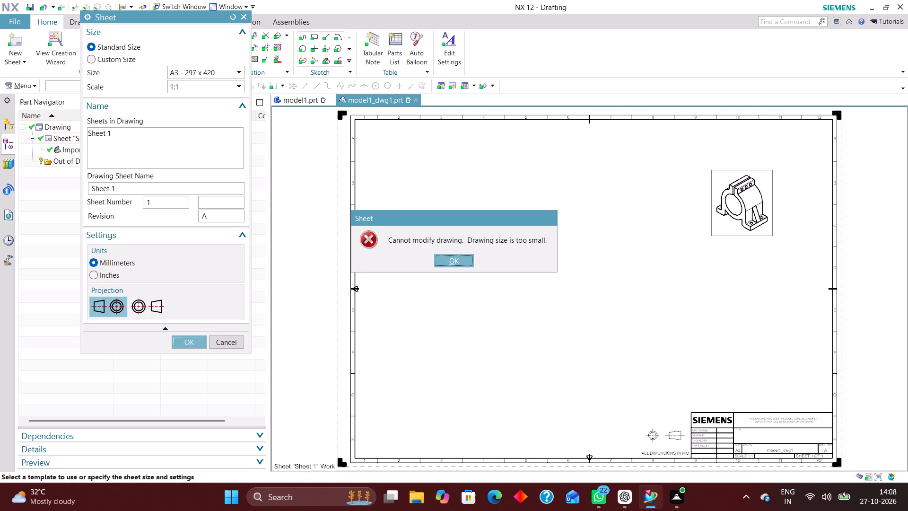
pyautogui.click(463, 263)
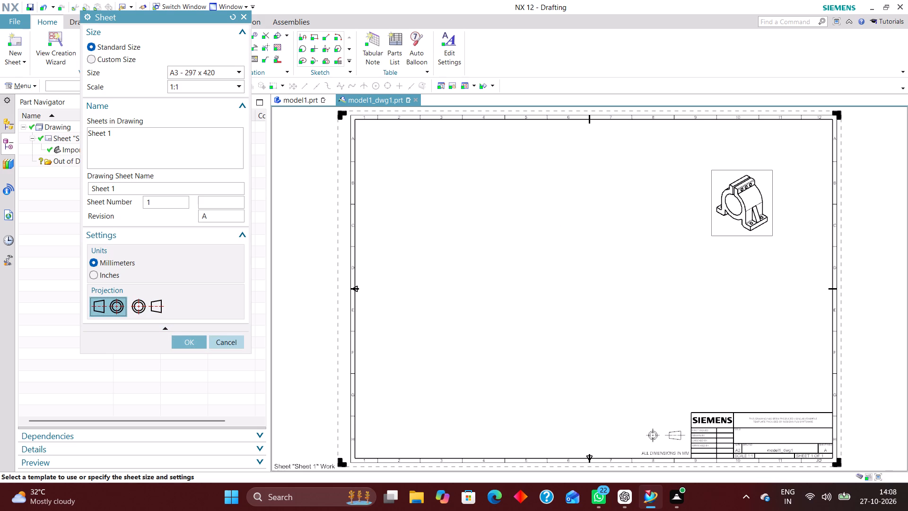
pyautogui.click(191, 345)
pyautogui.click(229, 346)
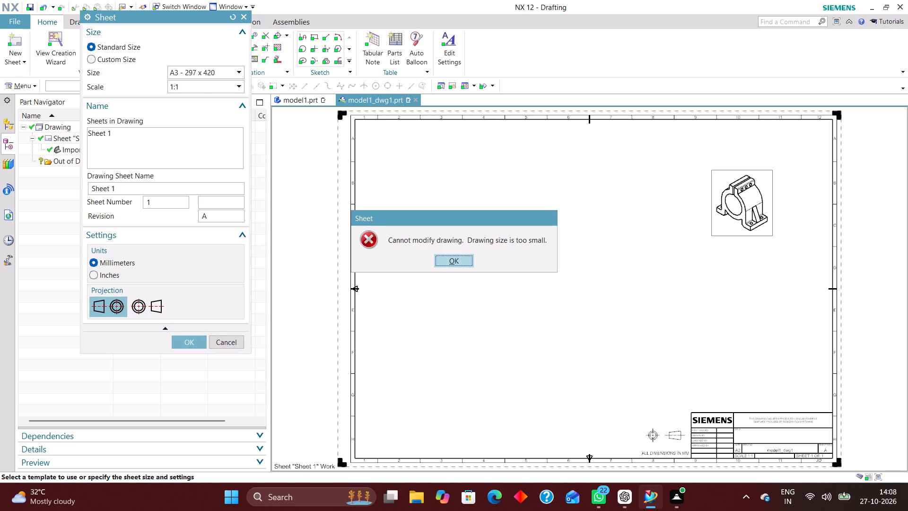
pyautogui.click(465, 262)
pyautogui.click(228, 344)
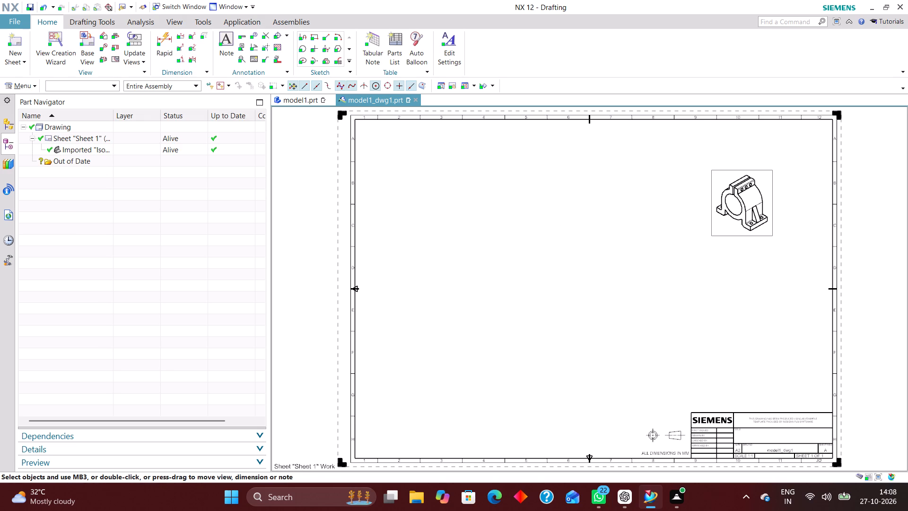
# Delete the isometric view from the drawing sheet.
pyautogui.moveTo(712, 211); pyautogui.dragTo(572, 210, button='right')
# Change Sheet 1 to A3 - 297 x 420 size with first-angle projection.
pyautogui.rightClick(337, 265)
pyautogui.rightClick(337, 265)
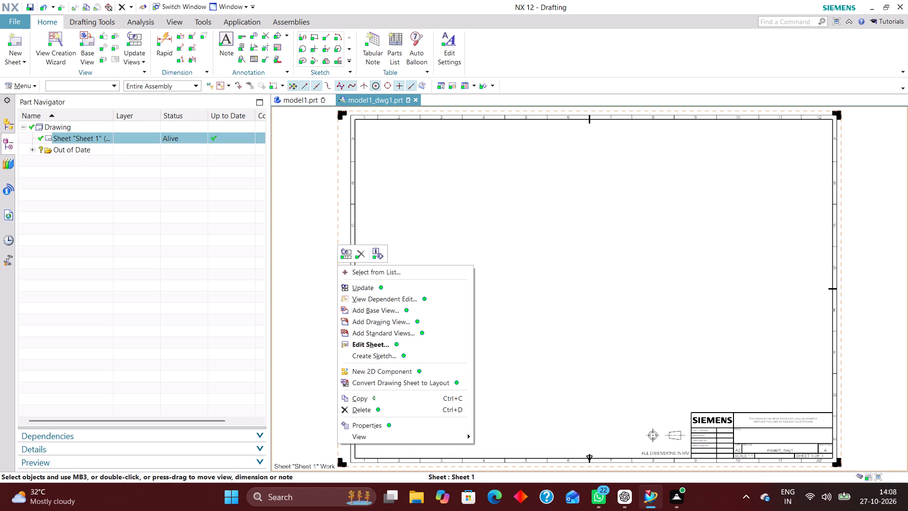
pyautogui.click(367, 342)
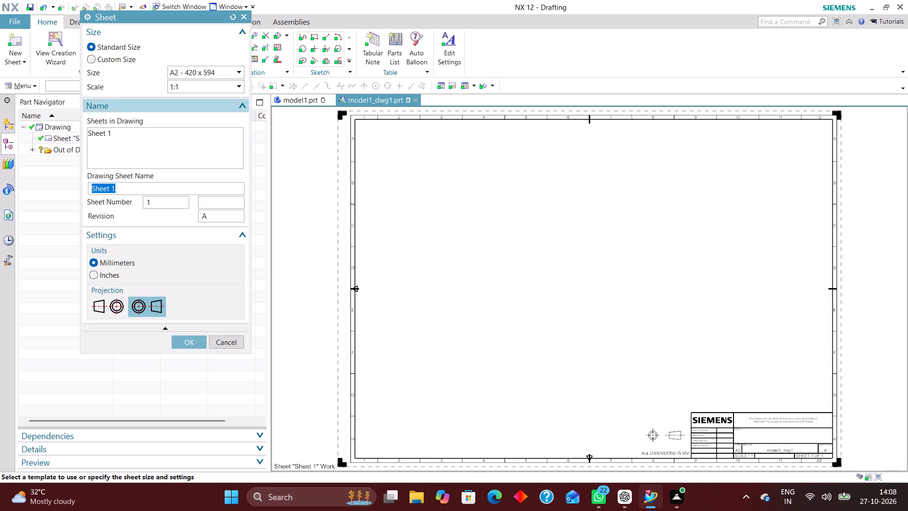
pyautogui.click(228, 69)
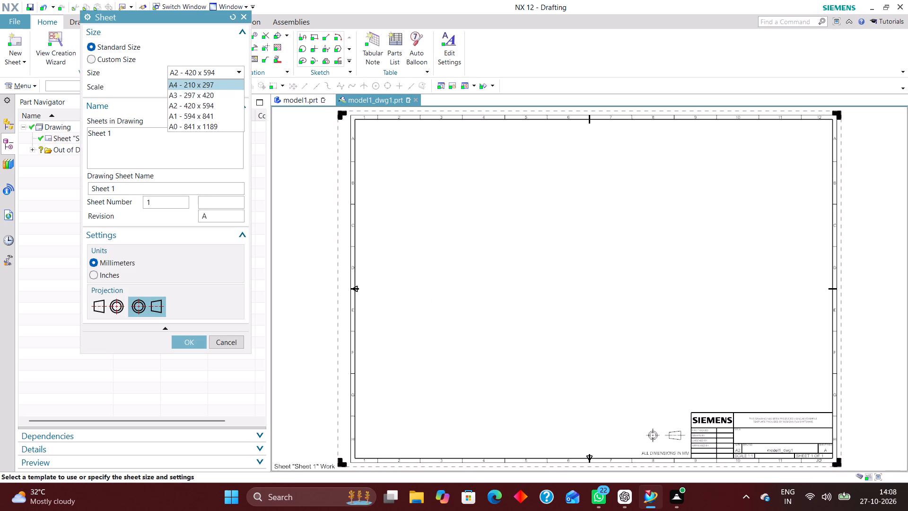
pyautogui.click(215, 92)
pyautogui.click(104, 302)
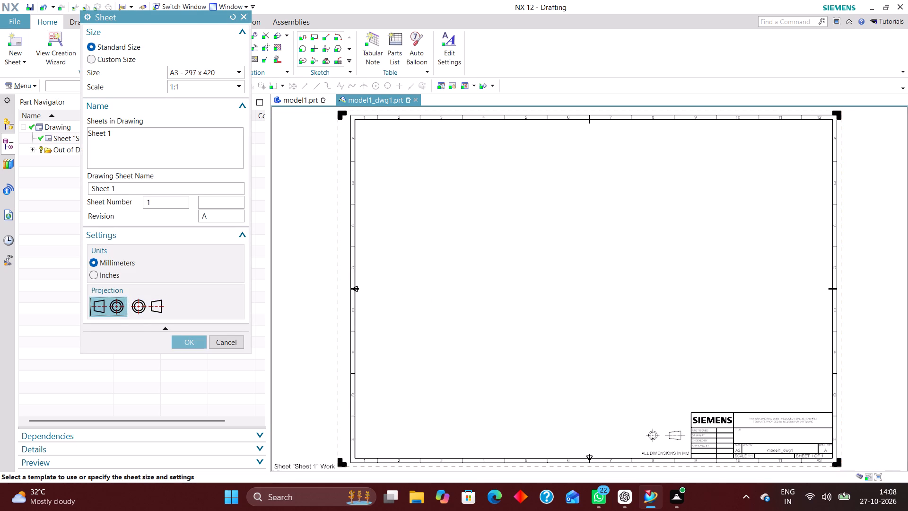
pyautogui.click(188, 341)
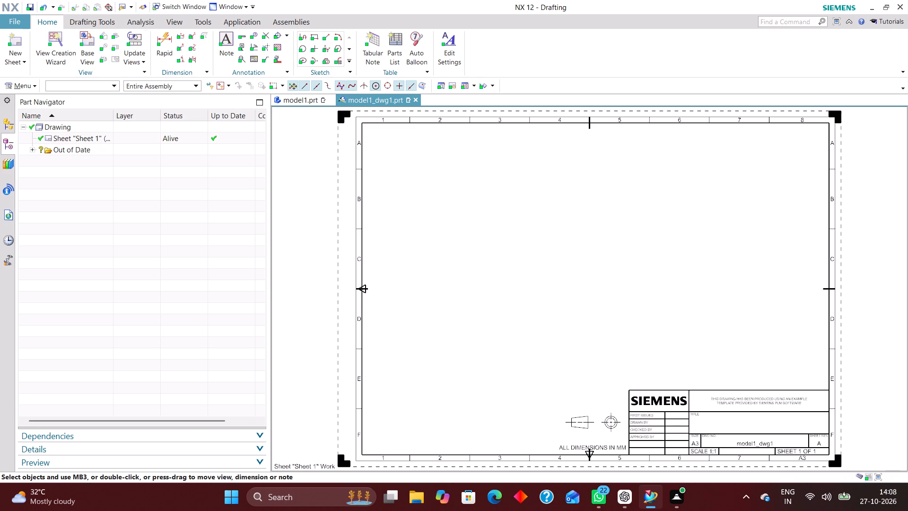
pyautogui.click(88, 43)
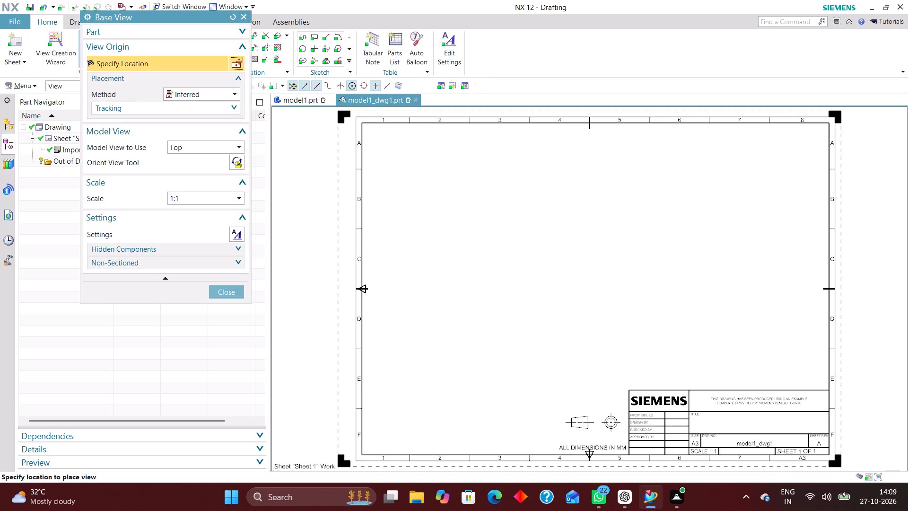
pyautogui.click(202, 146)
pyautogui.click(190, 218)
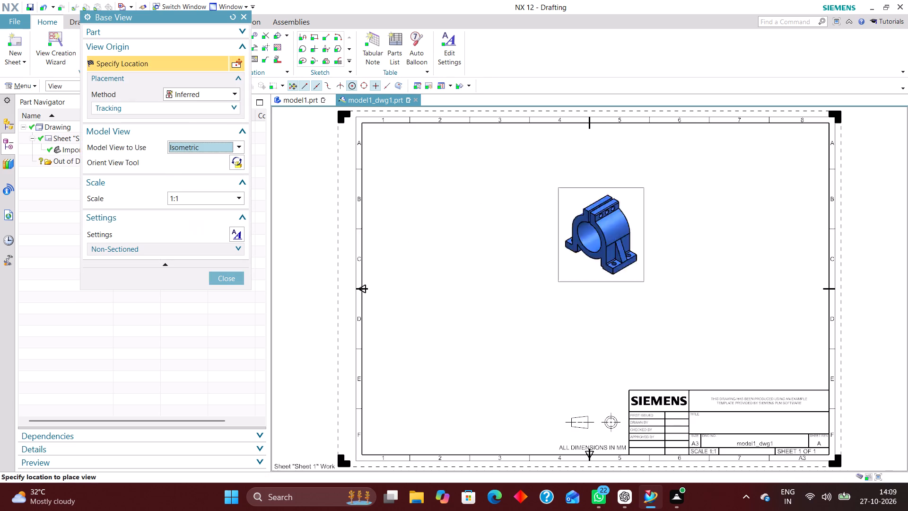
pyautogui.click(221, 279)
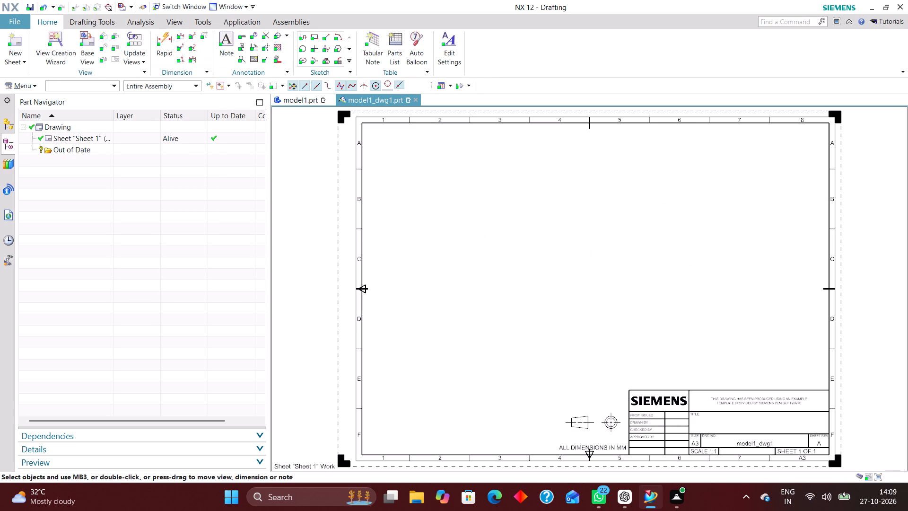
# Set Sheet 1's size to A4 - 210 x 297.
pyautogui.rightClick(340, 267)
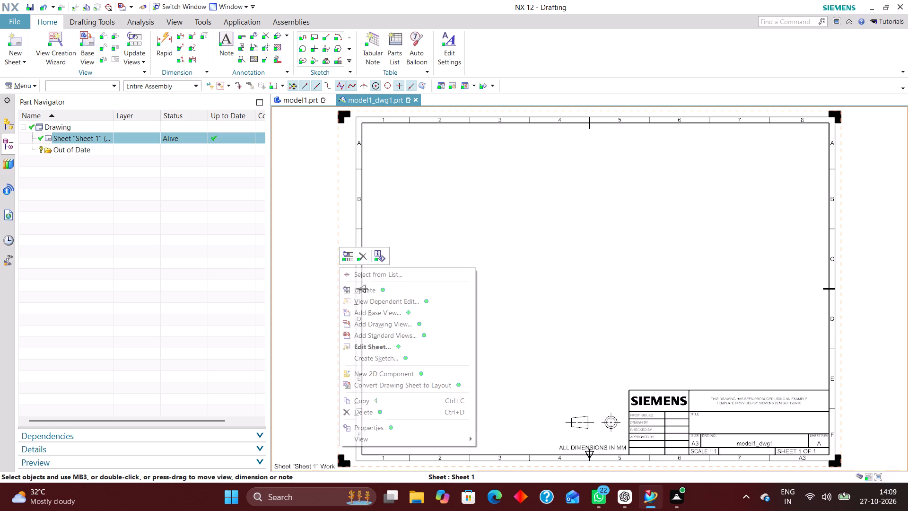
pyautogui.click(384, 347)
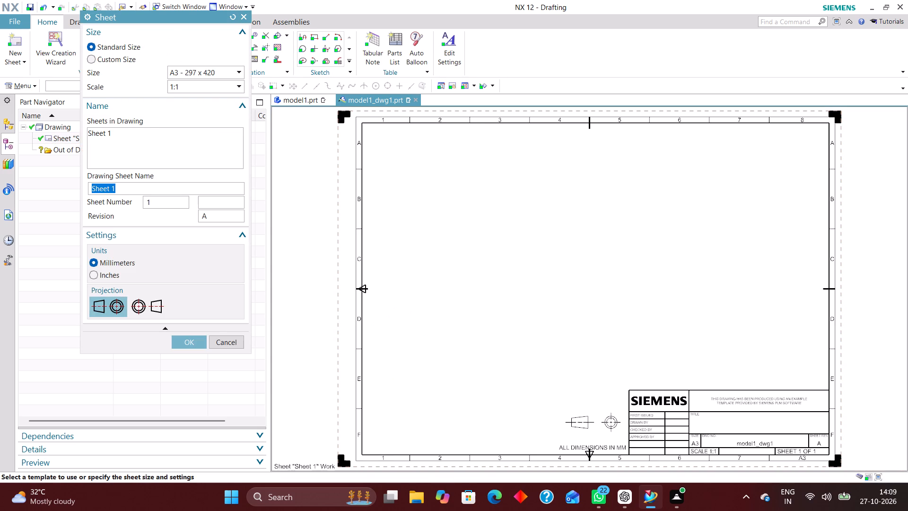
pyautogui.click(224, 70)
pyautogui.click(215, 86)
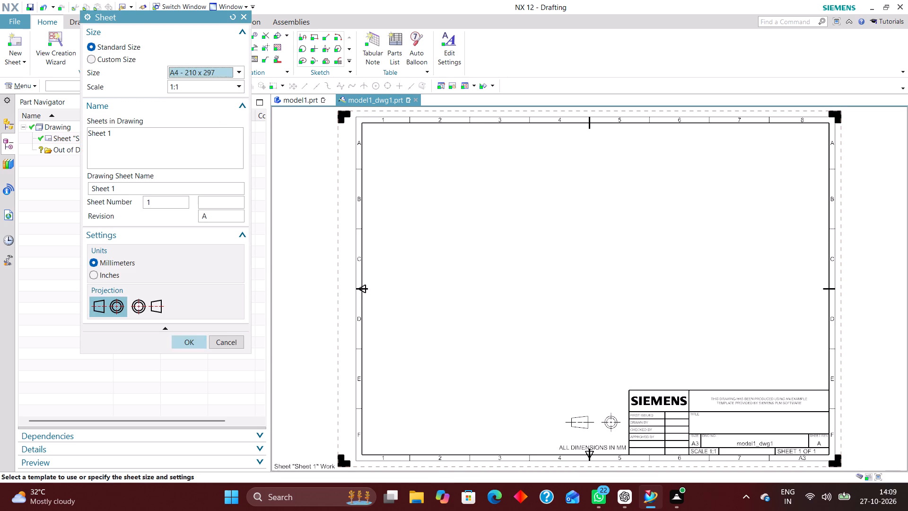
pyautogui.click(196, 337)
# Place an Isometric base view of the bracket at 1:1 scale in the sheet's upper right area, without adding projected views.
pyautogui.click(91, 44)
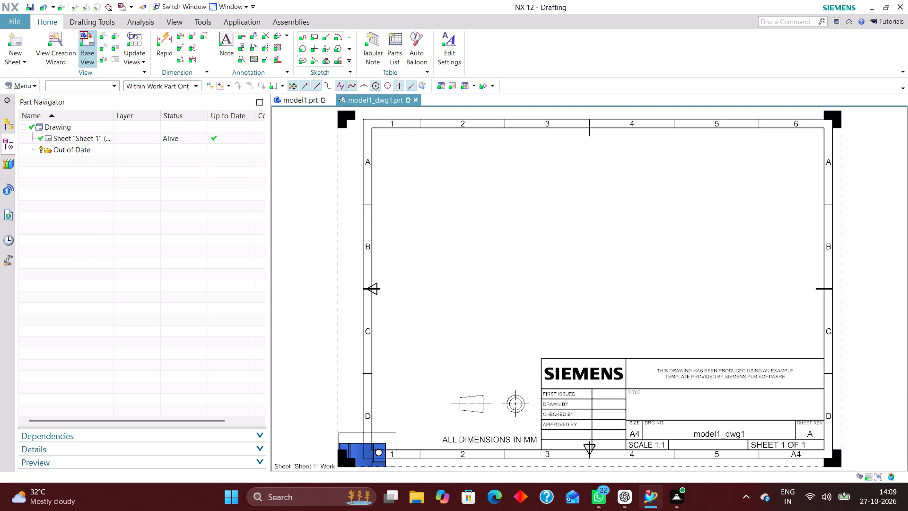
pyautogui.click(214, 147)
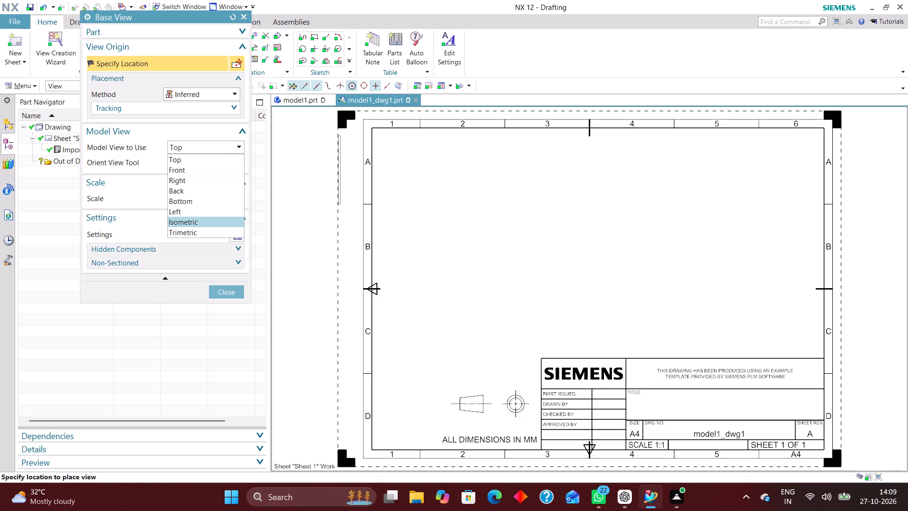
pyautogui.click(214, 225)
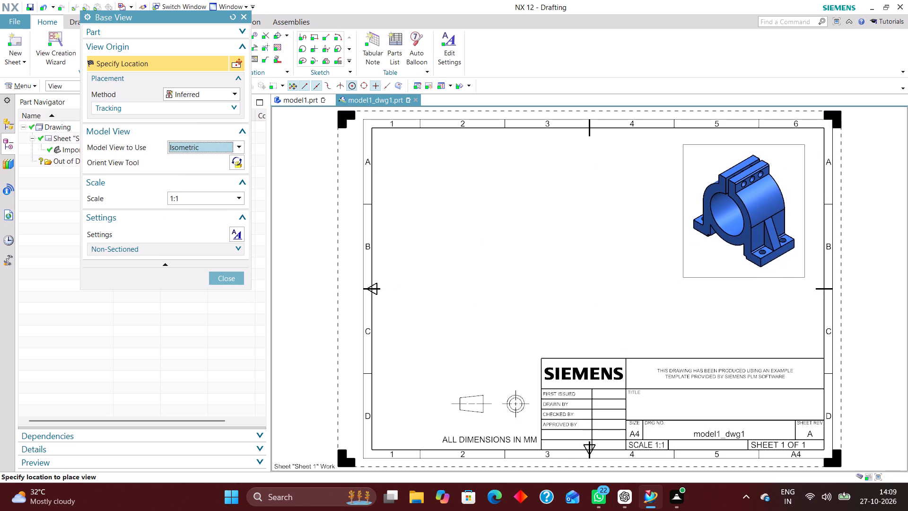
pyautogui.click(744, 211)
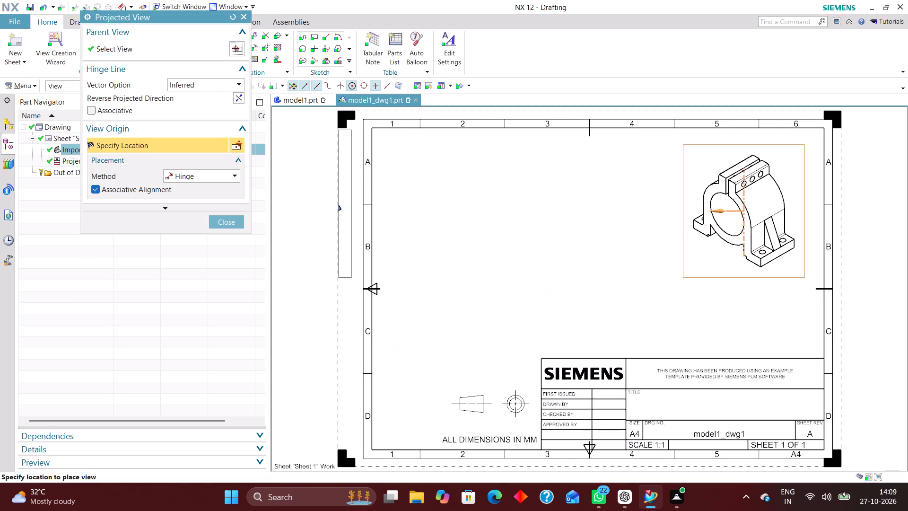
pyautogui.click(227, 220)
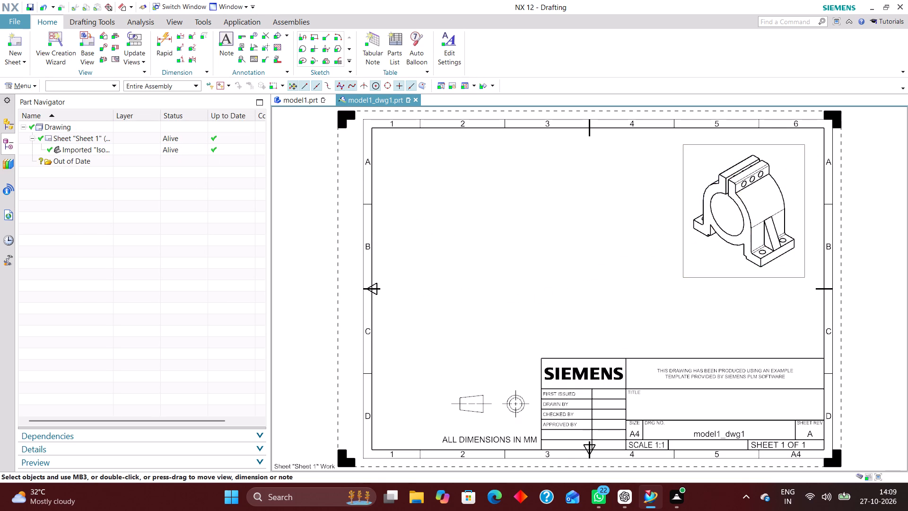
# Place a 1:1 base view level with the isometric in the sheet's upper left area, reoriented to face the bore with the clamping lugs up.
pyautogui.click(89, 38)
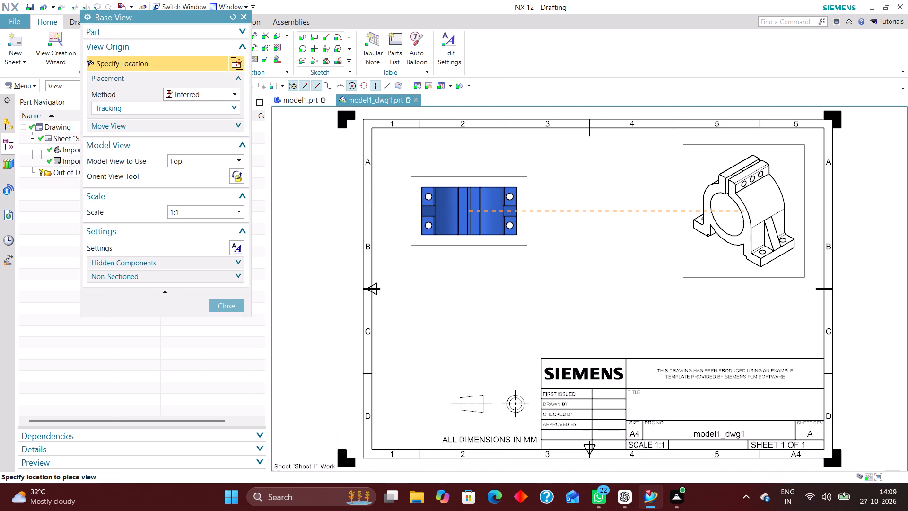
pyautogui.click(234, 175)
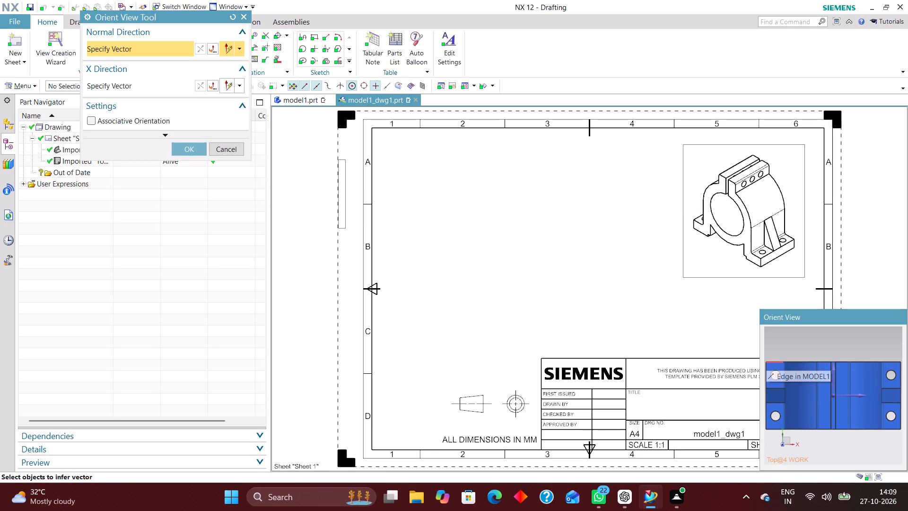
pyautogui.moveTo(812, 344); pyautogui.dragTo(819, 388, button='middle')
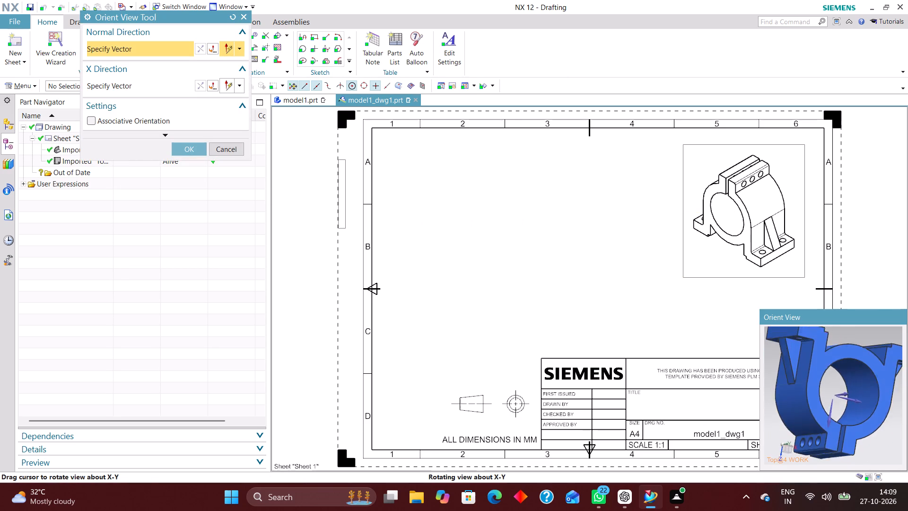
pyautogui.moveTo(819, 388); pyautogui.dragTo(781, 360, button='middle')
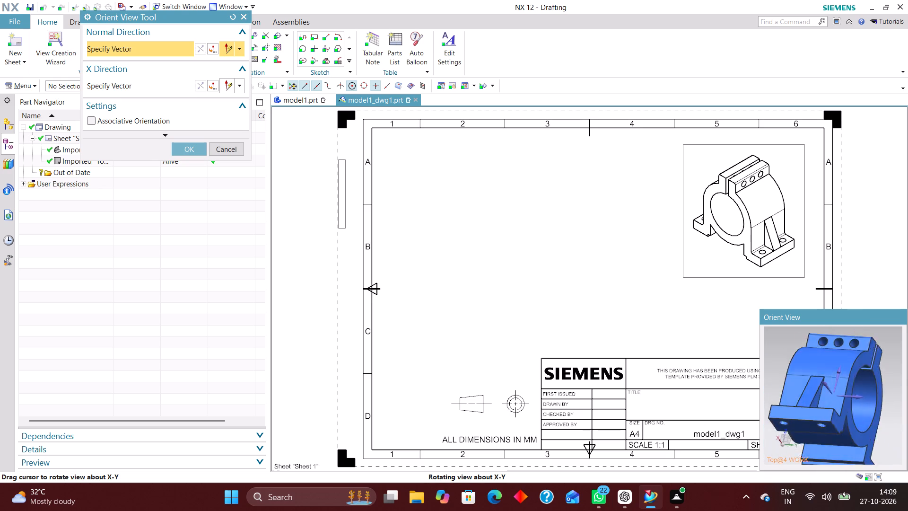
pyautogui.moveTo(781, 360); pyautogui.dragTo(781, 380, button='middle')
pyautogui.moveTo(773, 364); pyautogui.dragTo(770, 358, button='middle')
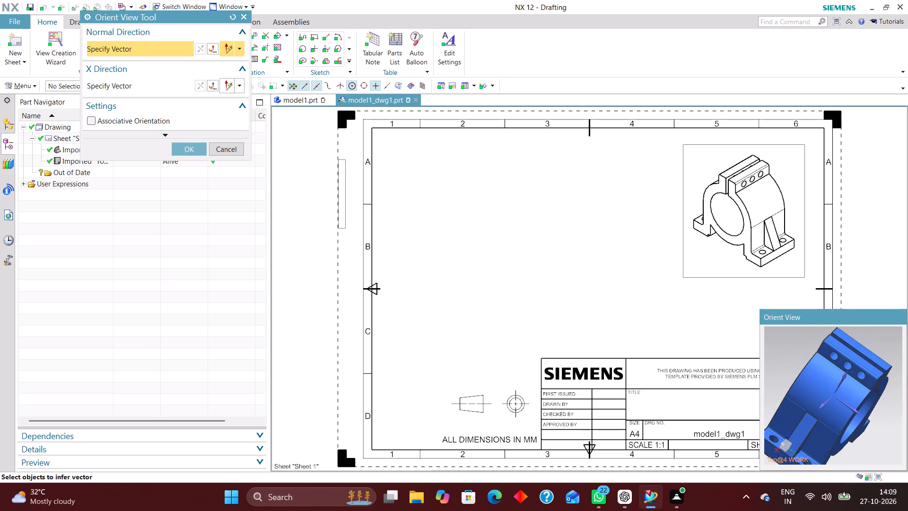
pyautogui.moveTo(770, 358); pyautogui.dragTo(791, 359, button='middle')
pyautogui.moveTo(803, 357); pyautogui.dragTo(779, 344, button='middle')
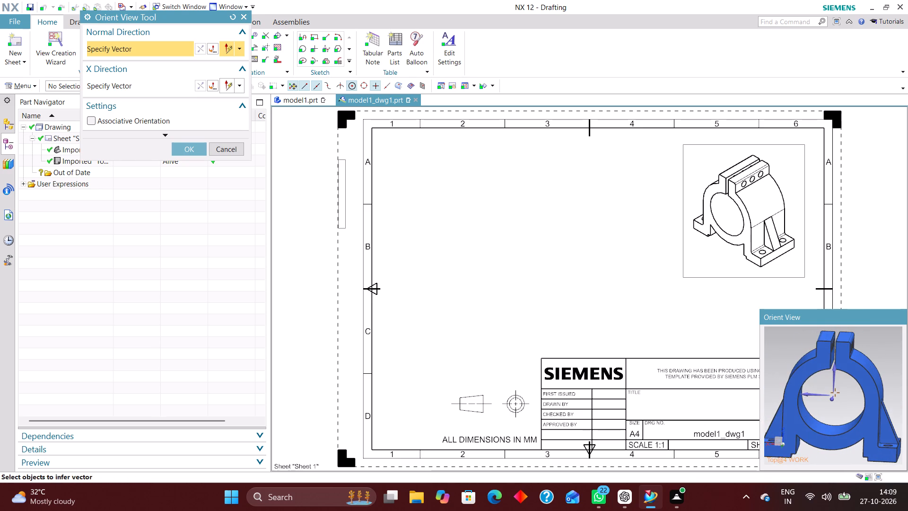
pyautogui.moveTo(885, 342); pyautogui.dragTo(853, 334, button='right')
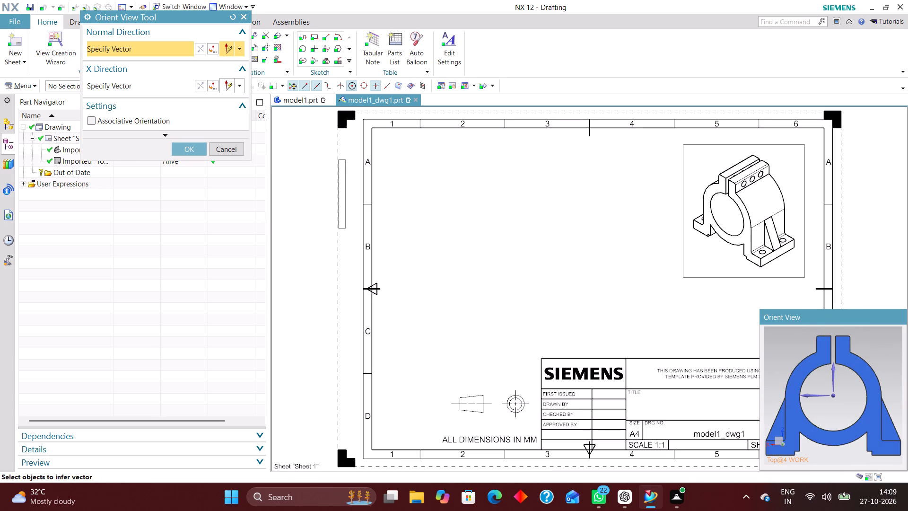
pyautogui.click(181, 146)
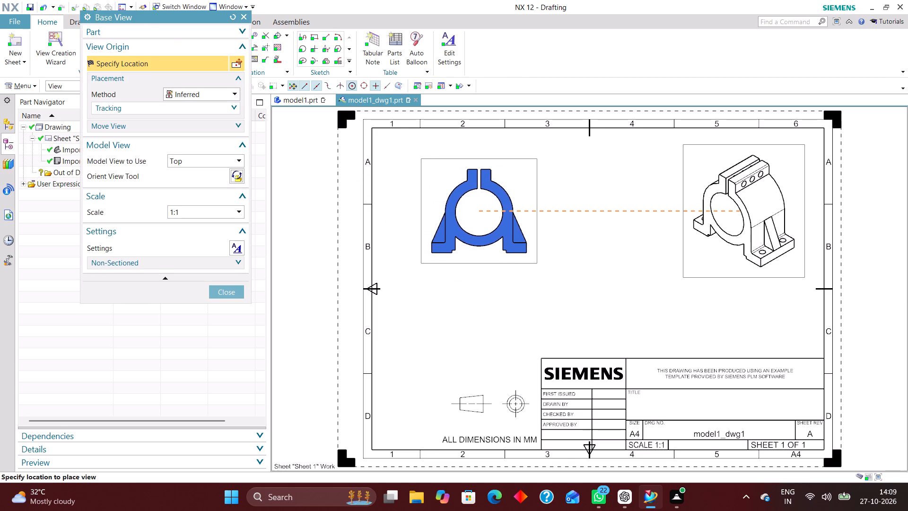
pyautogui.click(480, 203)
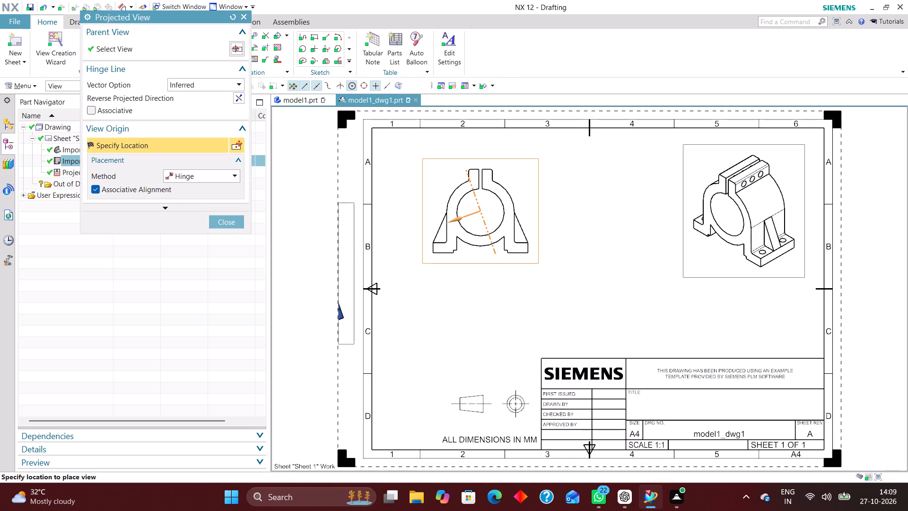
pyautogui.click(222, 220)
# Place a 1:1 Front base view between the two existing views, just above the title block, without adding projected views.
pyautogui.click(91, 36)
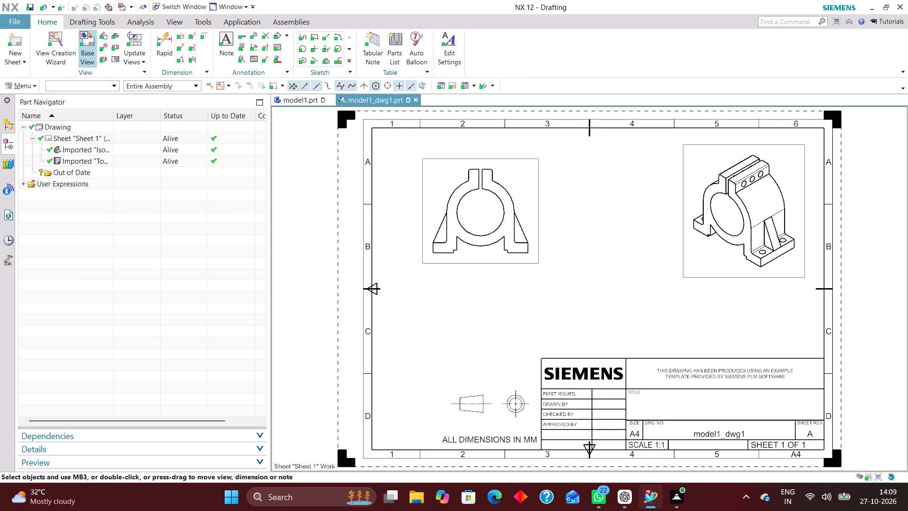
pyautogui.click(200, 161)
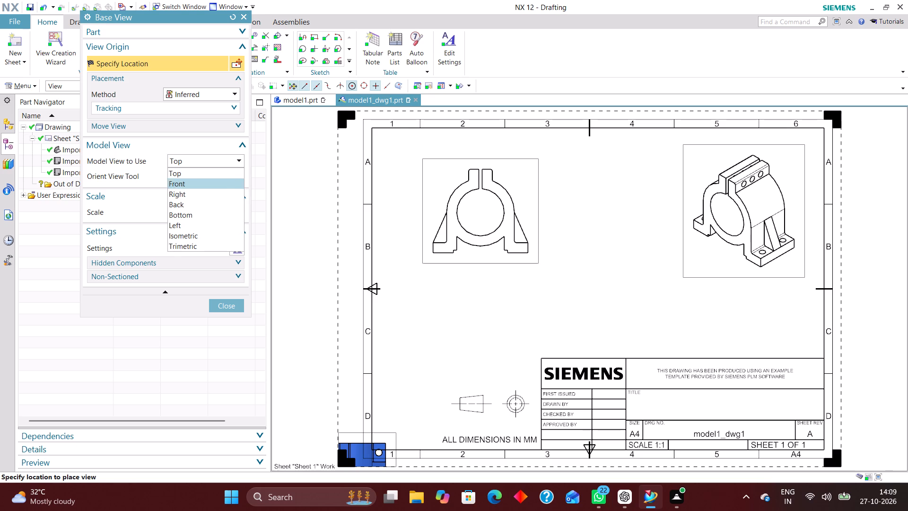
pyautogui.click(196, 179)
pyautogui.click(233, 172)
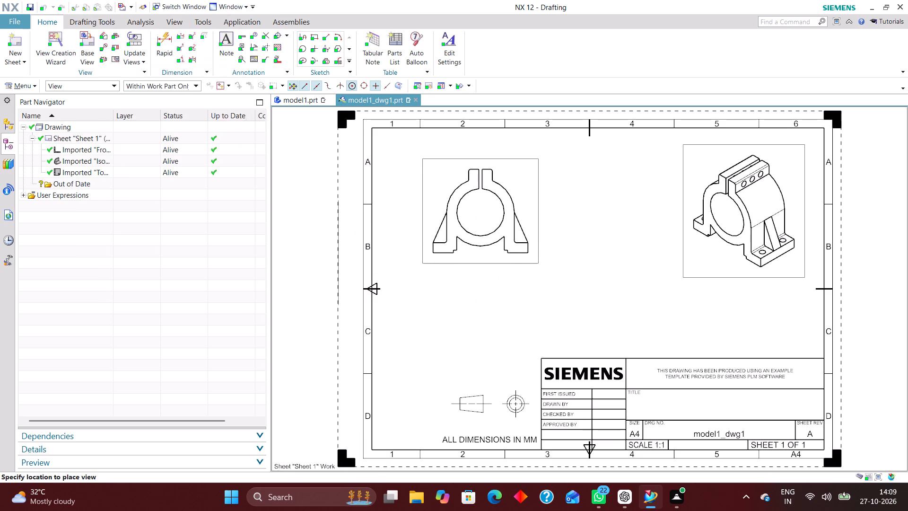
pyautogui.moveTo(777, 353); pyautogui.dragTo(822, 359, button='middle')
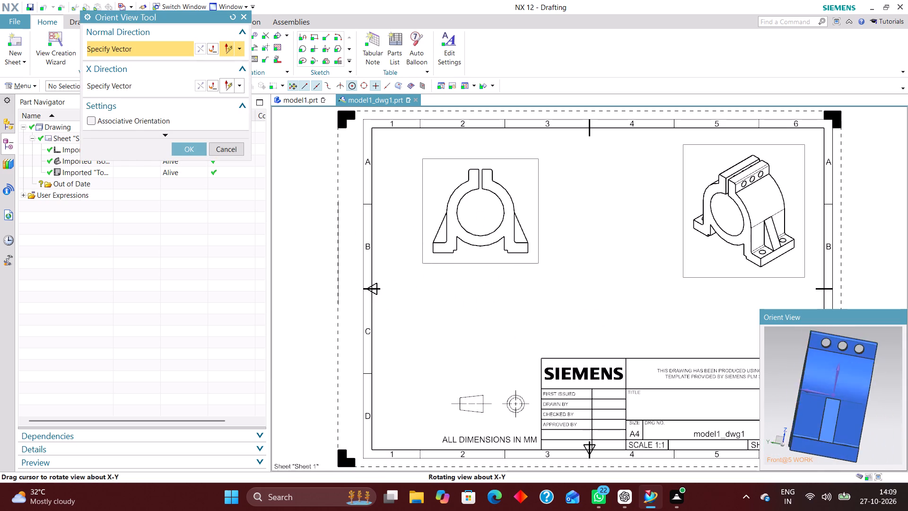
pyautogui.moveTo(822, 359); pyautogui.dragTo(820, 358, button='middle')
pyautogui.moveTo(898, 342); pyautogui.dragTo(856, 343, button='right')
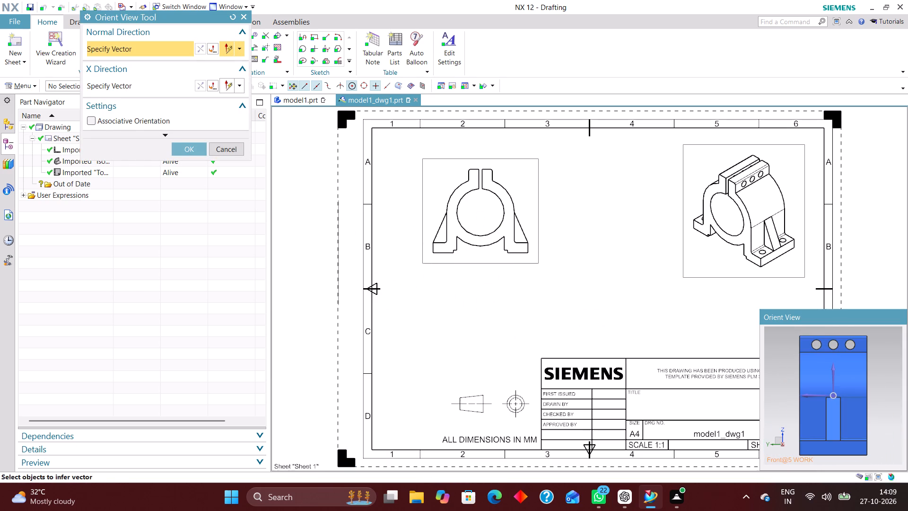
pyautogui.click(185, 147)
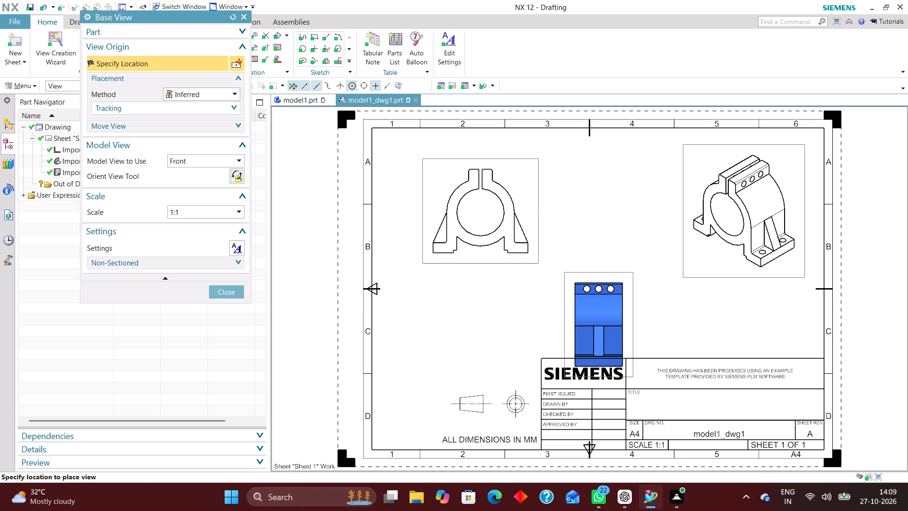
pyautogui.click(605, 288)
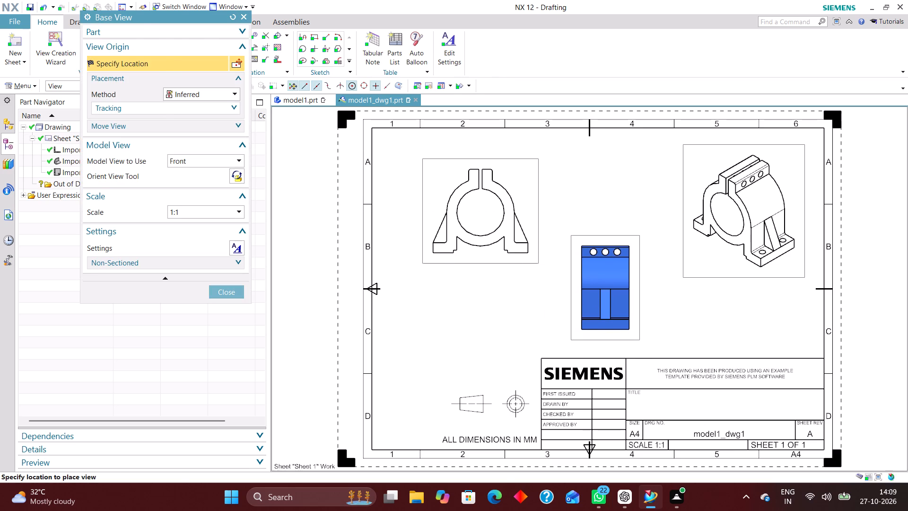
pyautogui.click(227, 219)
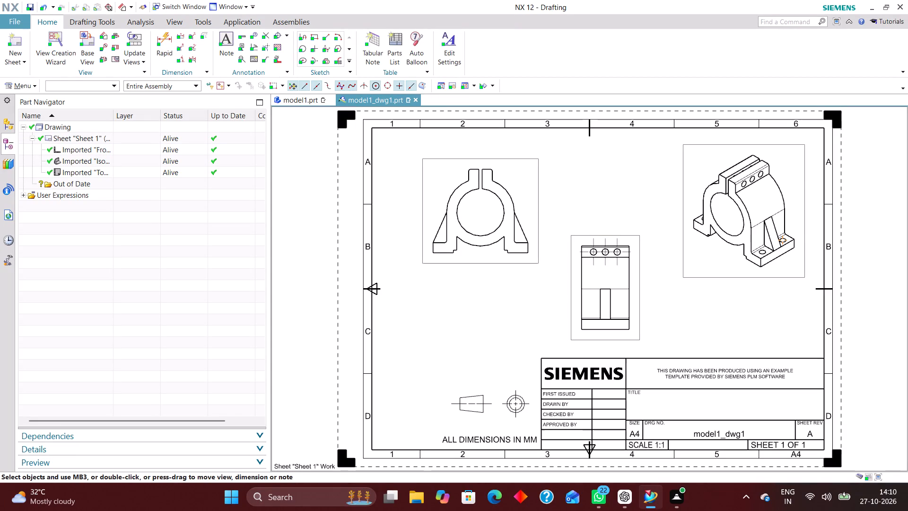
# Show hidden lines as dashed, 0.35 mm wide, in the view facing the bore.
pyautogui.scroll(1, 413, 250)
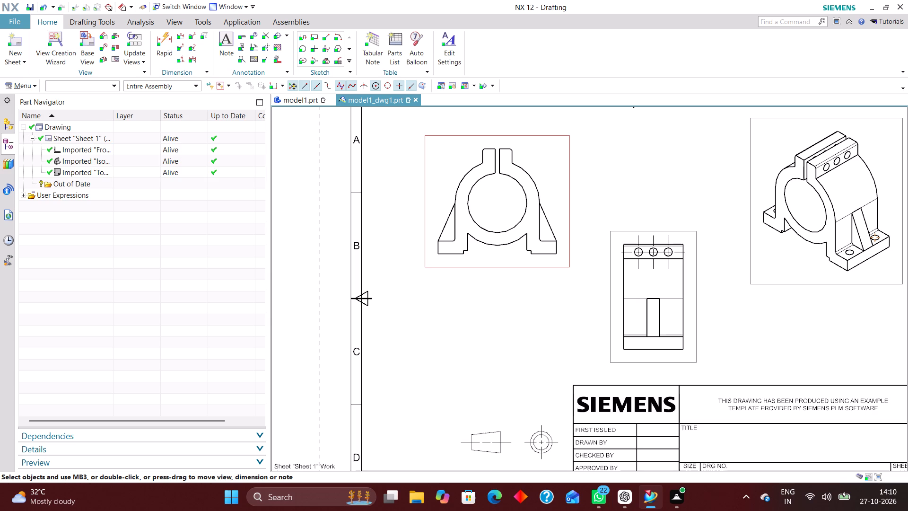
pyautogui.rightClick(424, 224)
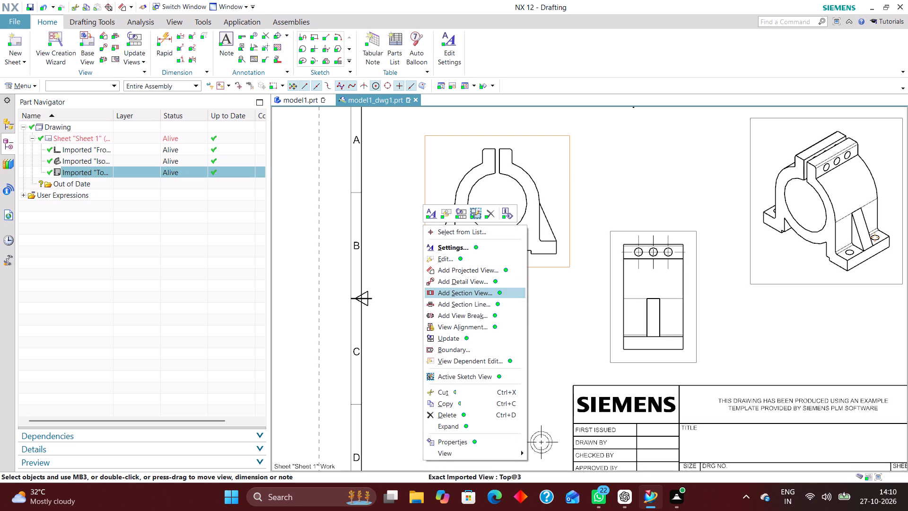
pyautogui.click(458, 248)
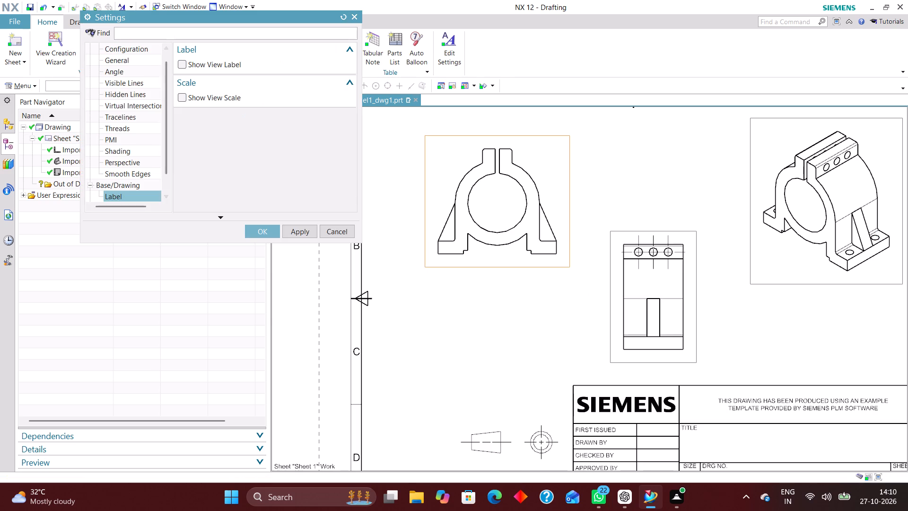
pyautogui.click(133, 84)
pyautogui.click(135, 94)
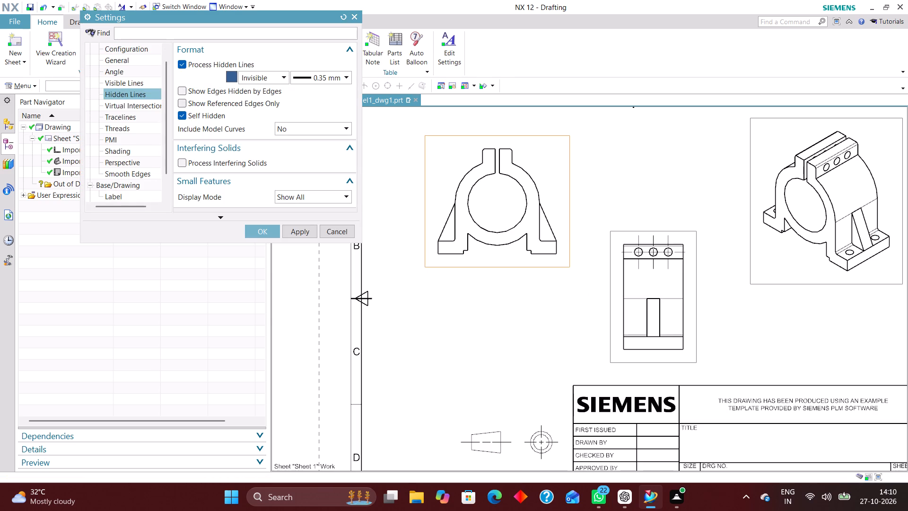
pyautogui.click(310, 78)
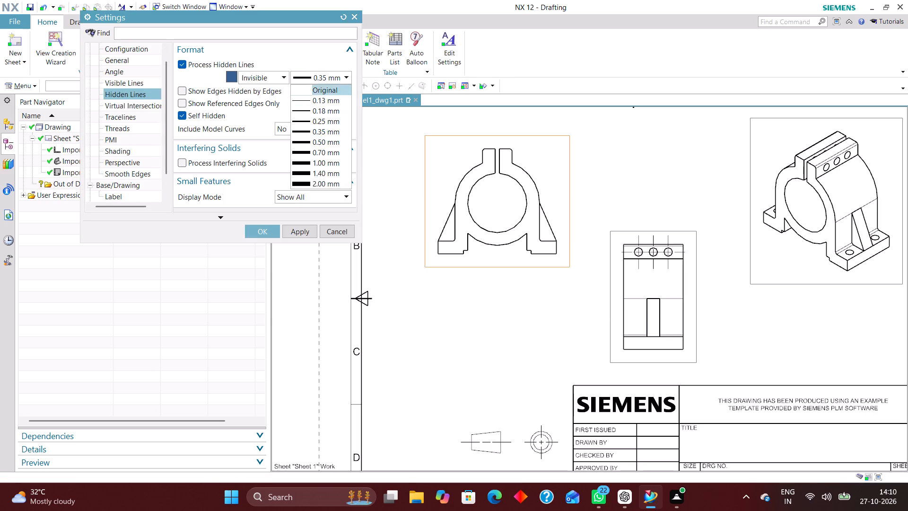
pyautogui.click(314, 80)
pyautogui.click(265, 75)
pyautogui.click(267, 110)
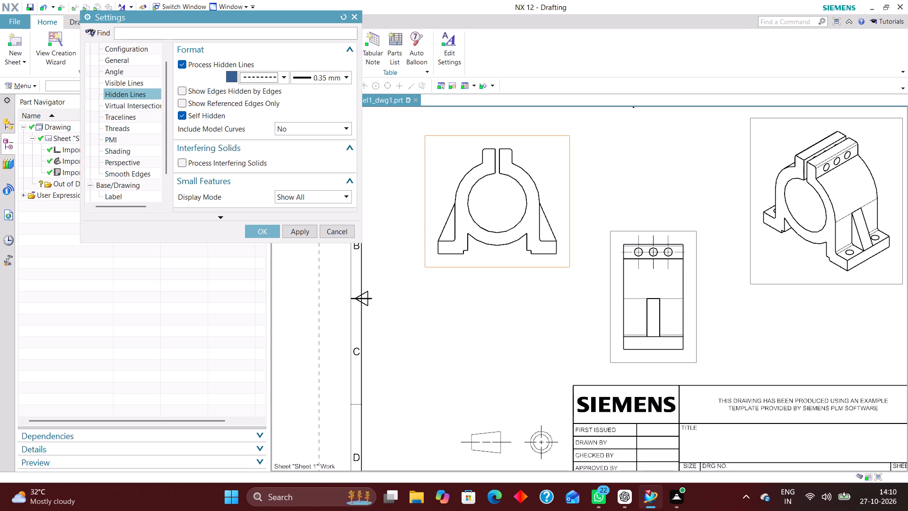
pyautogui.click(266, 230)
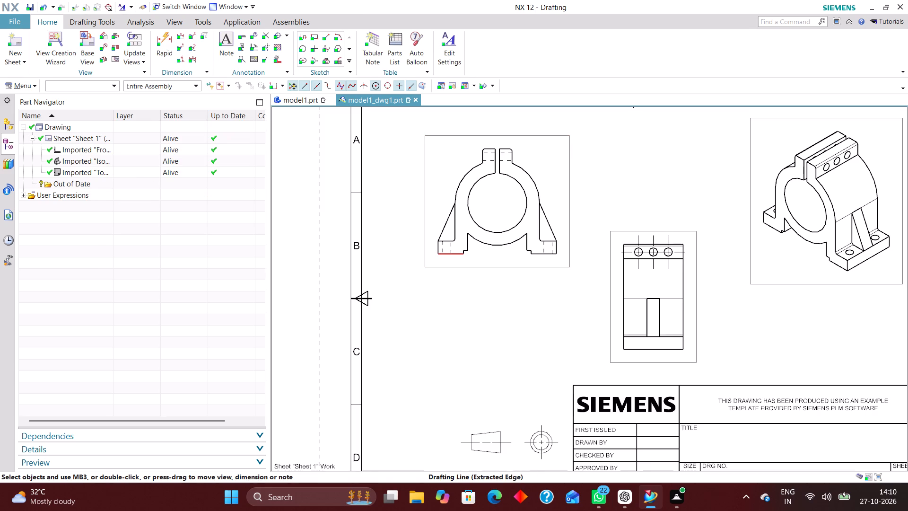
# Set the decimal delimiter for dimensions to Period in the Drafting Preferences.
pyautogui.scroll(4, 450, 267)
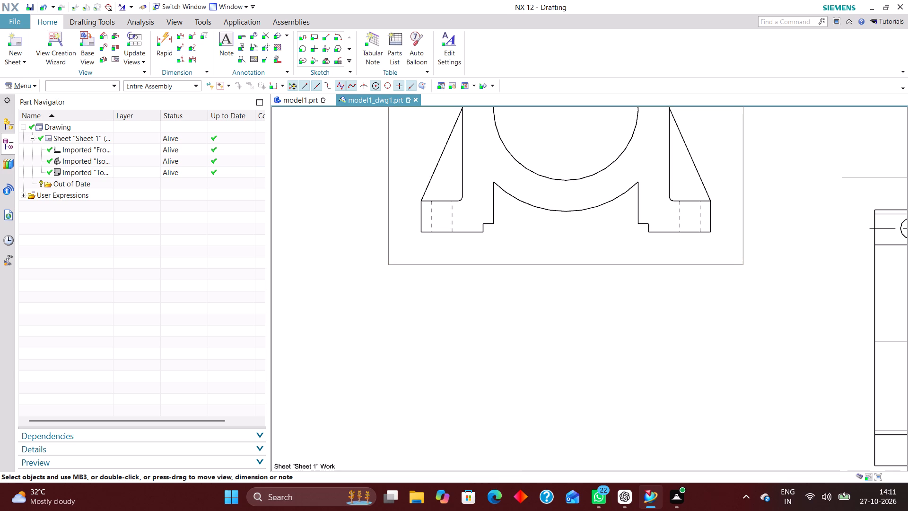
pyautogui.click(34, 83)
pyautogui.click(48, 201)
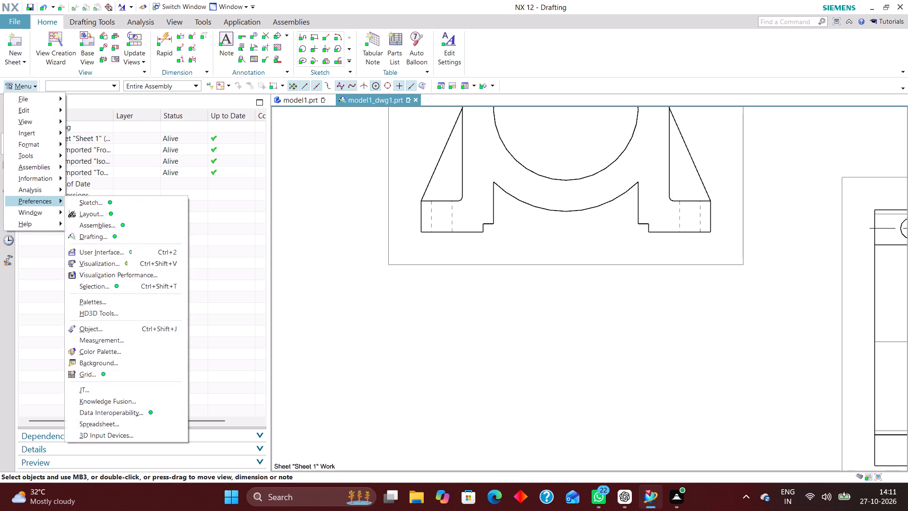
pyautogui.click(105, 237)
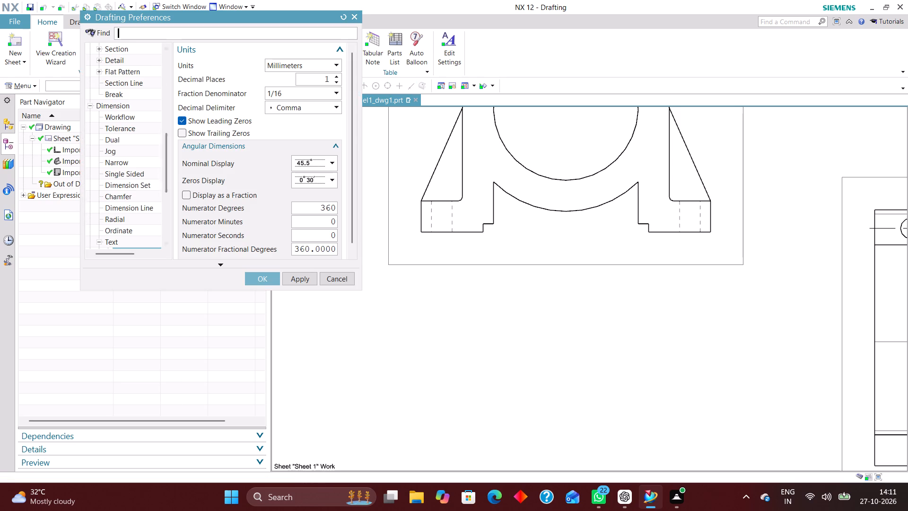
pyautogui.click(277, 108)
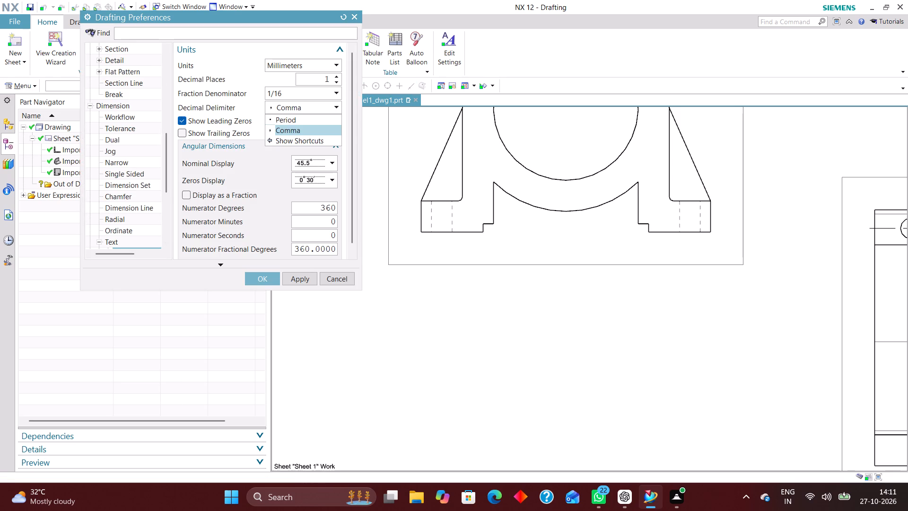
pyautogui.click(278, 116)
# Set the dimension arrowhead type to Open Arrow for both sides.
pyautogui.scroll(7, 92, 158)
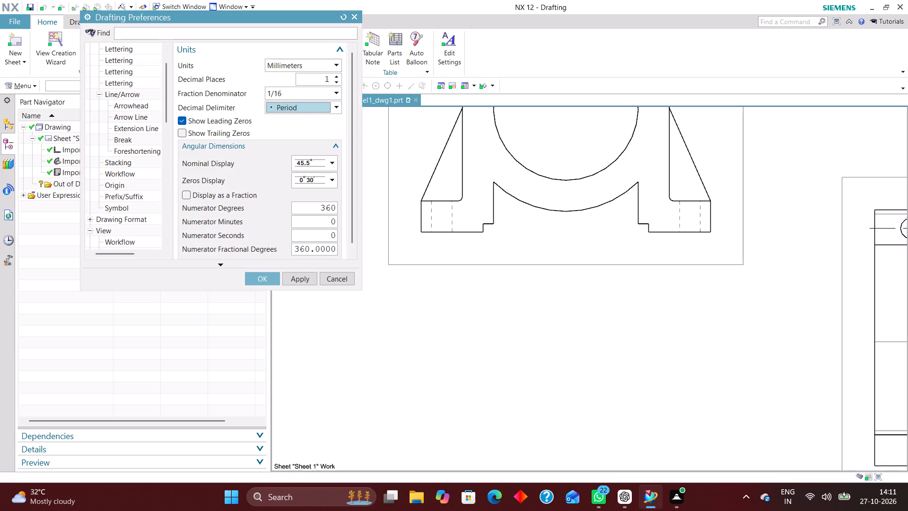
pyautogui.scroll(3, 127, 127)
pyautogui.click(134, 142)
pyautogui.click(287, 144)
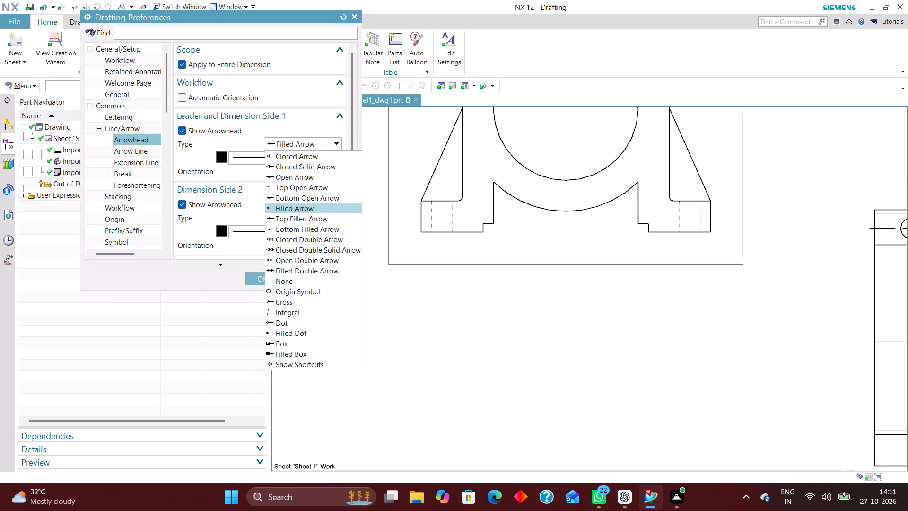
pyautogui.click(297, 180)
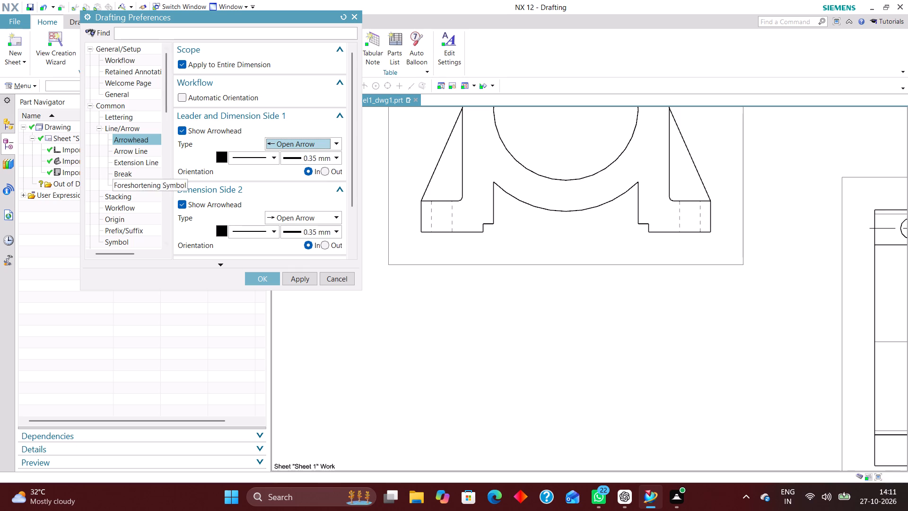
# Set the dimension extension line gap to 2 on both sides.
pyautogui.click(136, 162)
pyautogui.moveTo(307, 125); pyautogui.dragTo(401, 124)
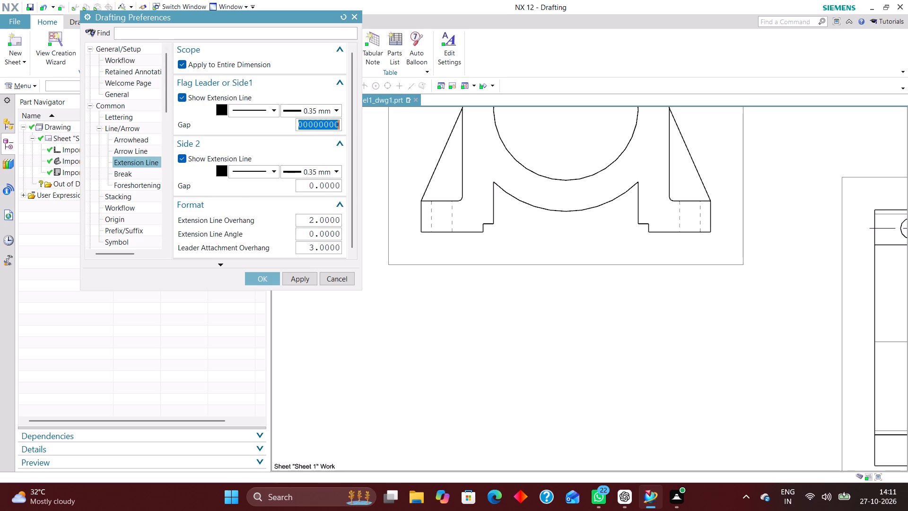
pyautogui.press('2')
pyautogui.press('Return')
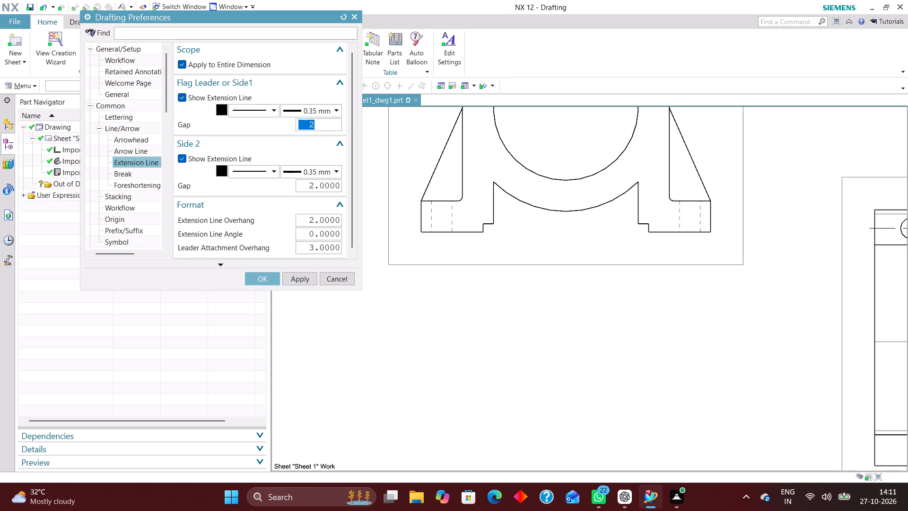
# Turn off the display of view borders and apply the drafting preferences.
pyautogui.scroll(-2, 121, 192)
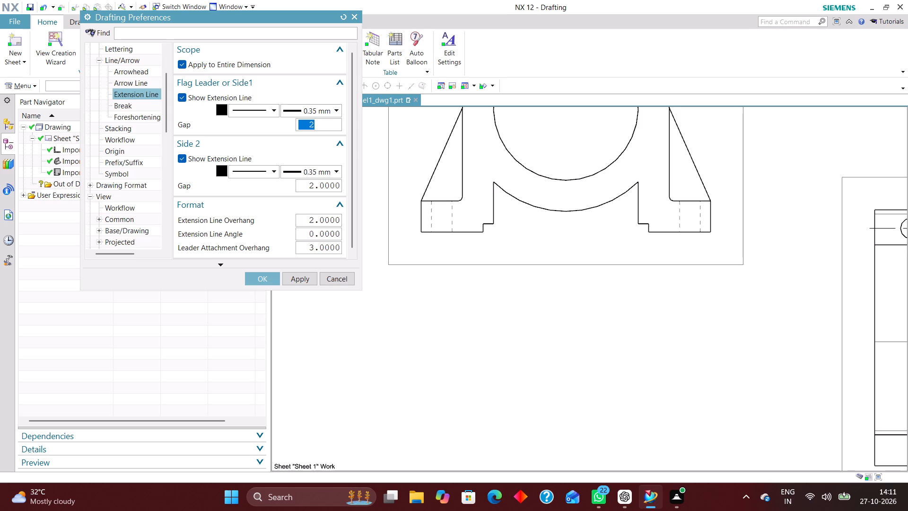
pyautogui.click(122, 194)
pyautogui.click(182, 62)
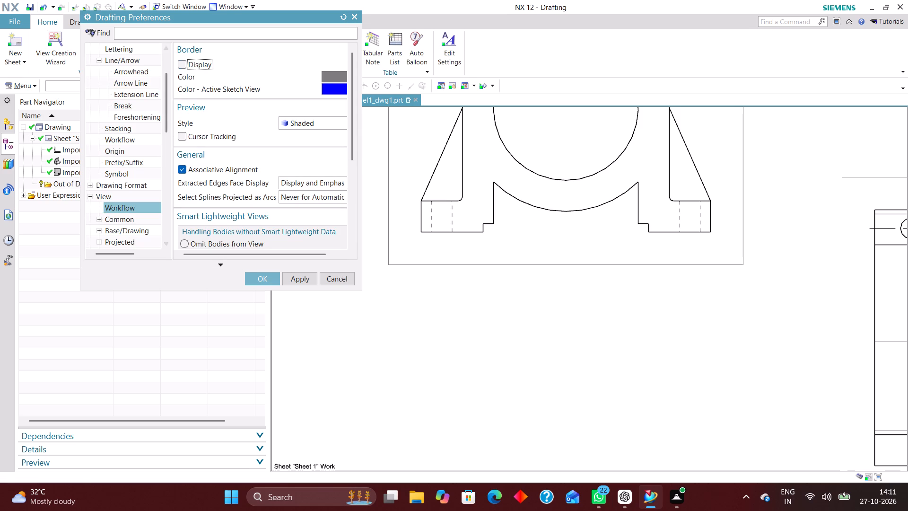
pyautogui.click(263, 278)
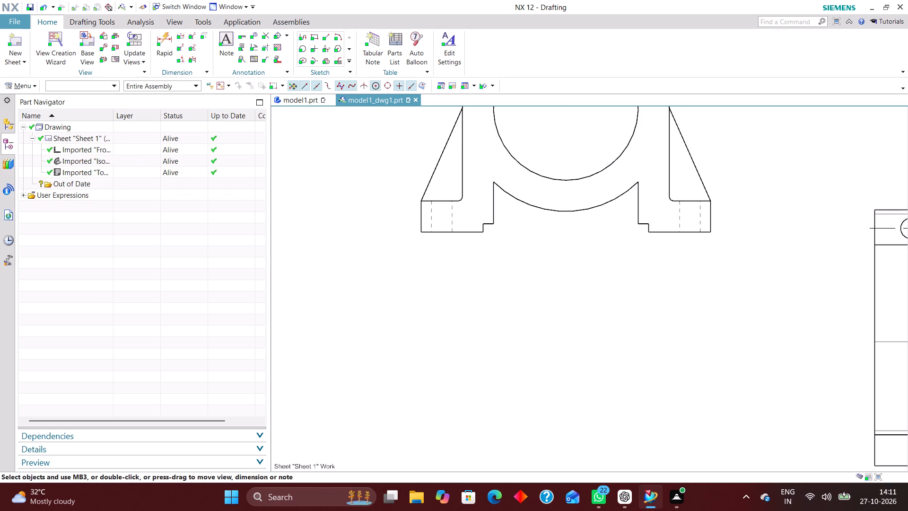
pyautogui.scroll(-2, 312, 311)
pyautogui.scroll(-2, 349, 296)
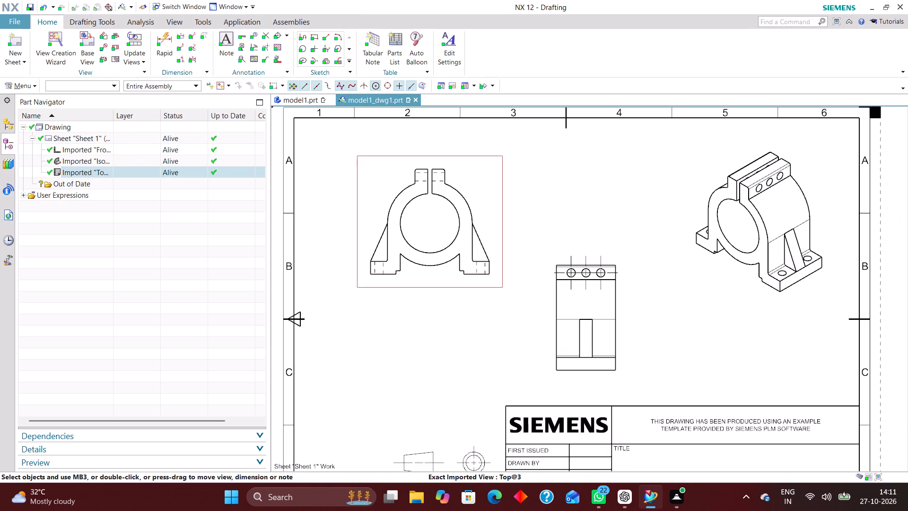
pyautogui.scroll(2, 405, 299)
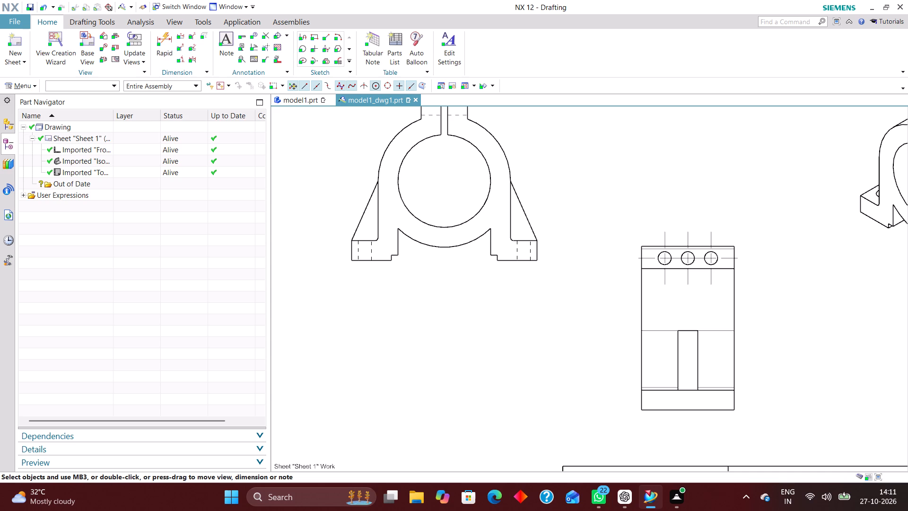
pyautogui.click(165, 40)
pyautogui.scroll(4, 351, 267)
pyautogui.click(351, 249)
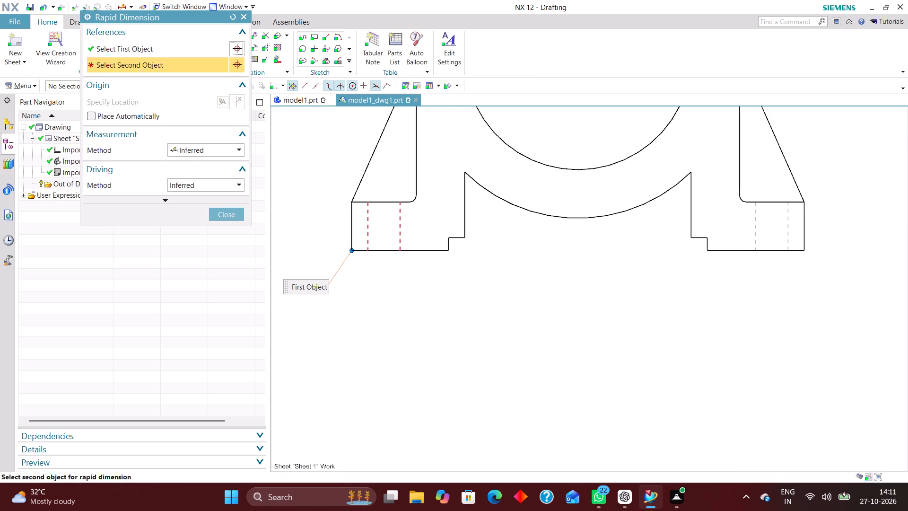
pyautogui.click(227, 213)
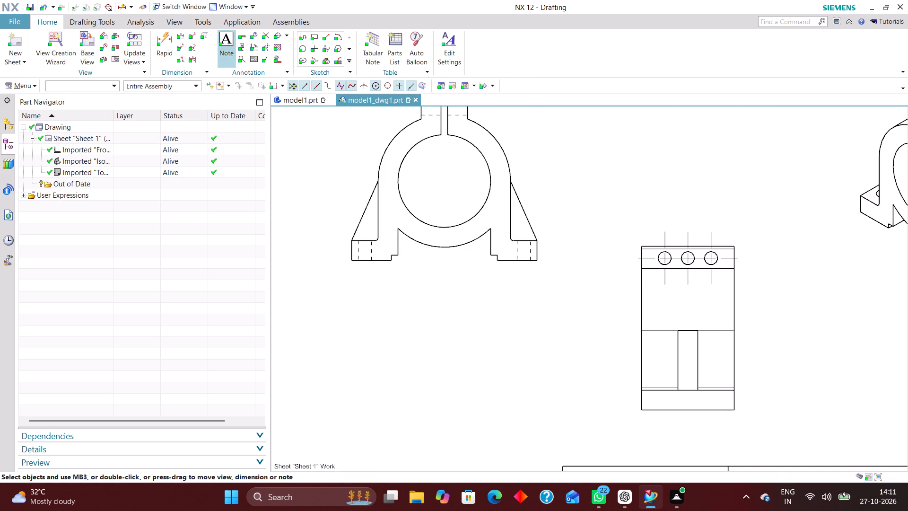
# Add a 2D centerline between the two hidden edges of the left foot's hole in the front view.
pyautogui.click(288, 37)
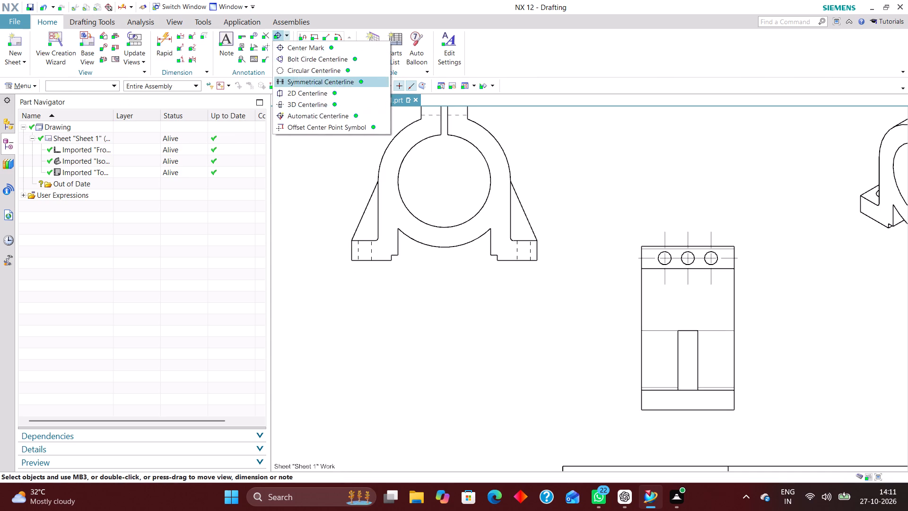
pyautogui.click(297, 92)
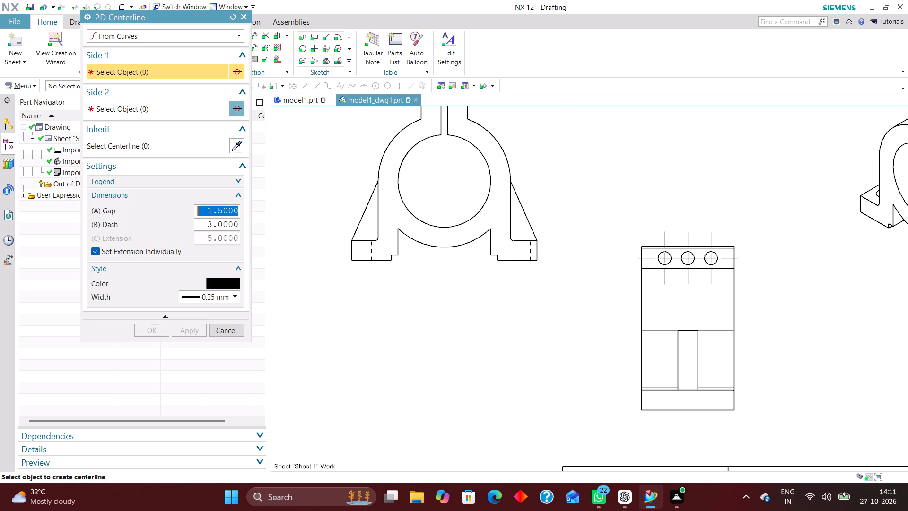
pyautogui.scroll(7, 348, 268)
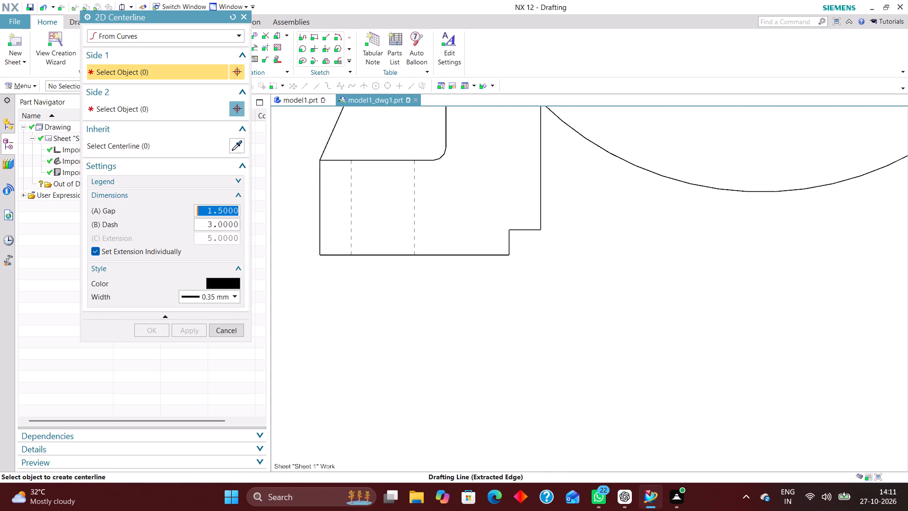
pyautogui.click(351, 232)
pyautogui.click(413, 229)
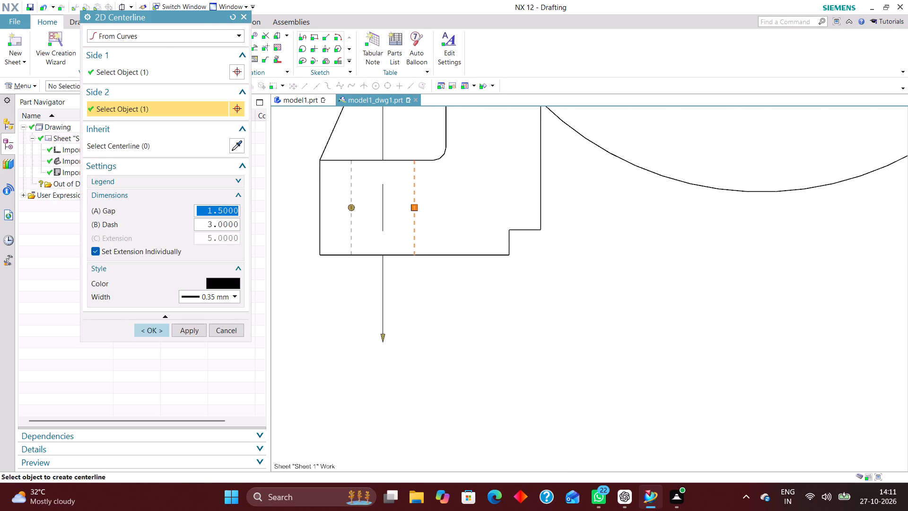
pyautogui.click(147, 329)
# Dimension the horizontal distance from the left foot's outer edge to its hole centerline, placing it below the front view.
pyautogui.scroll(-4, 338, 329)
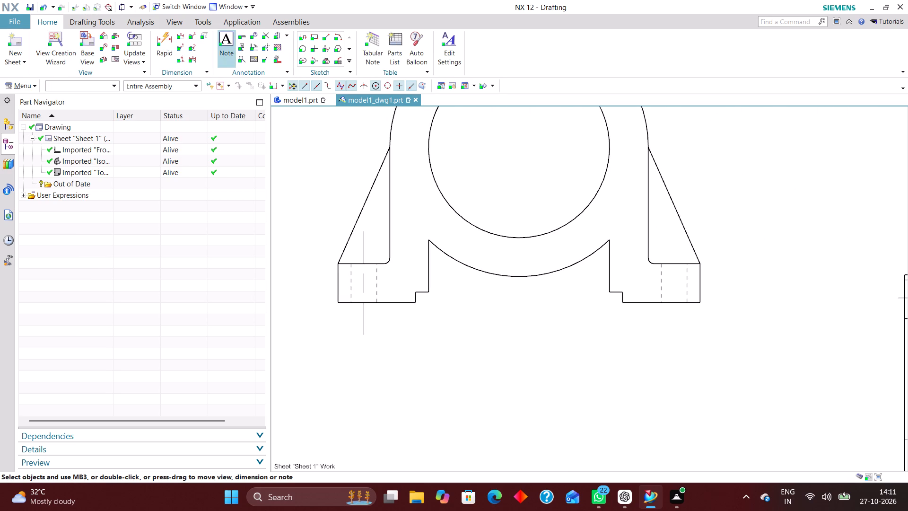
pyautogui.click(171, 38)
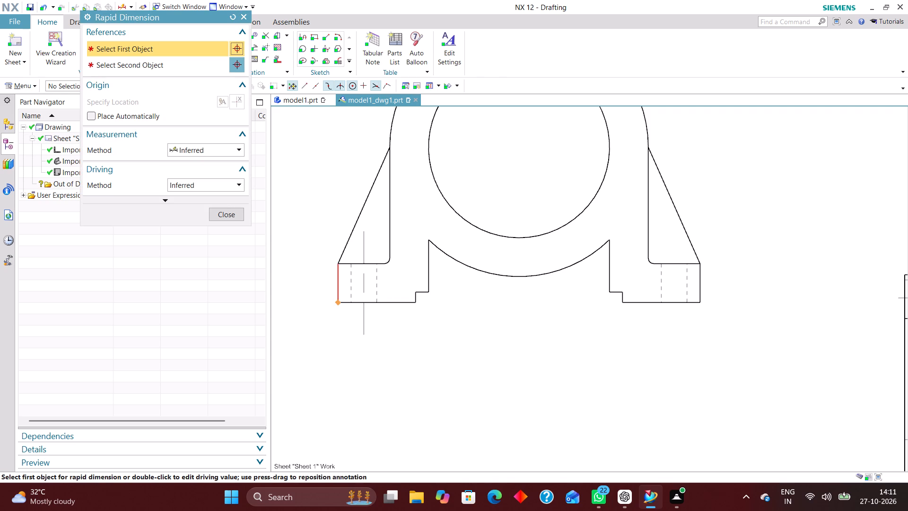
pyautogui.click(336, 301)
pyautogui.click(364, 311)
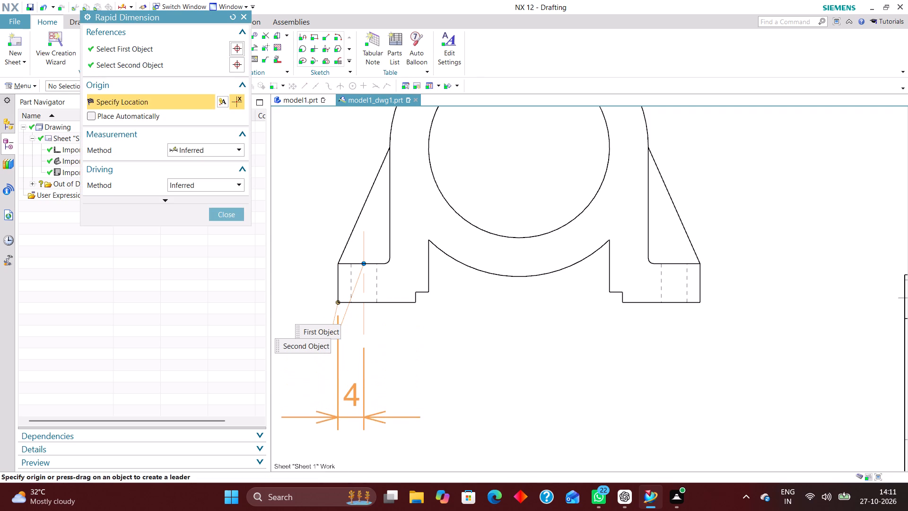
pyautogui.click(351, 405)
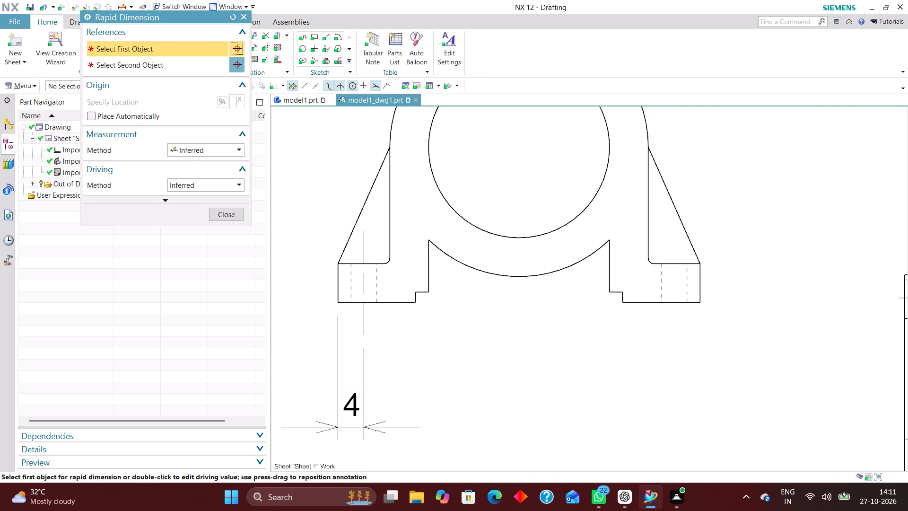
# Dimension the right foot's overall width from its inner step corner to its outer edge, placing it below the front view.
pyautogui.scroll(-3, 328, 333)
pyautogui.scroll(3, 461, 329)
pyautogui.scroll(-3, 79, 327)
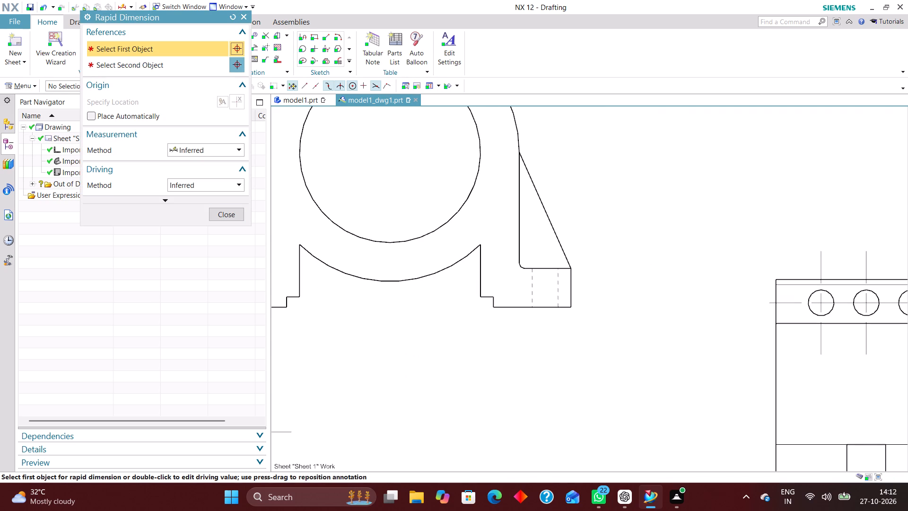
pyautogui.scroll(-3, 383, 305)
pyautogui.scroll(5, 418, 308)
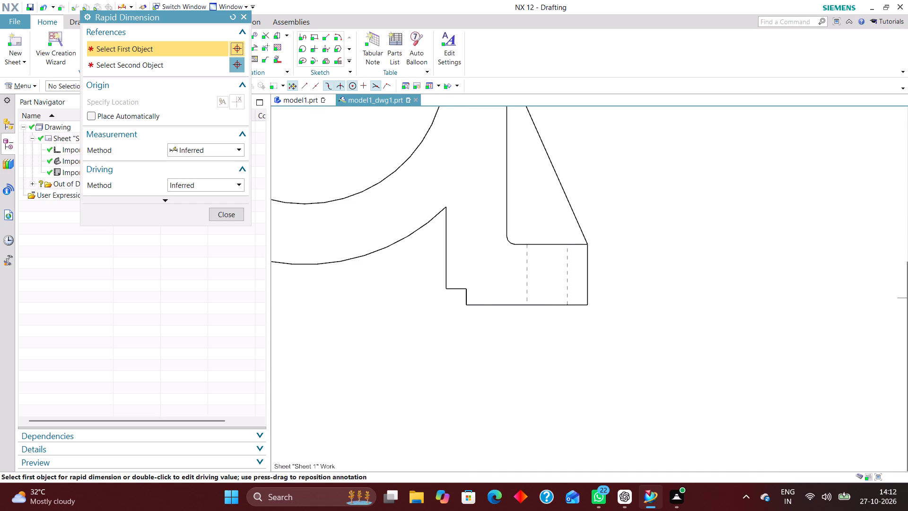
pyautogui.click(444, 289)
pyautogui.click(587, 308)
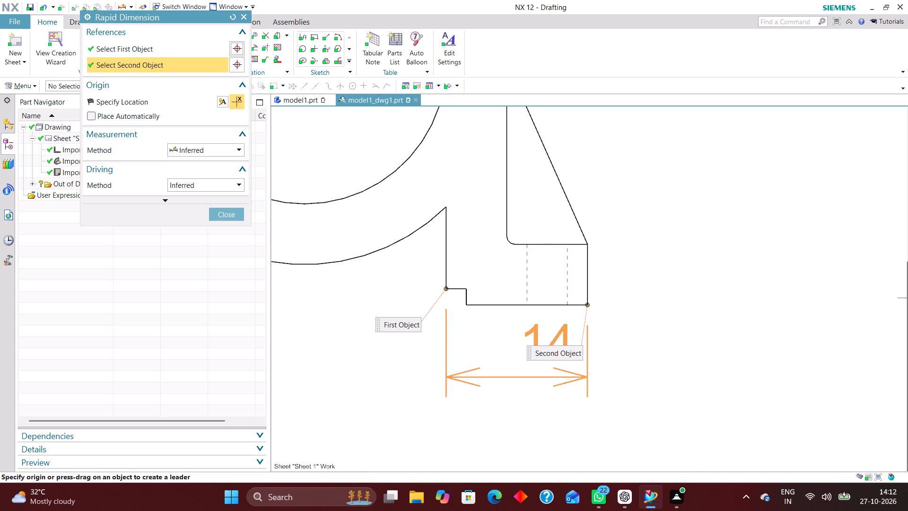
pyautogui.scroll(-6, 515, 379)
pyautogui.scroll(4, 512, 420)
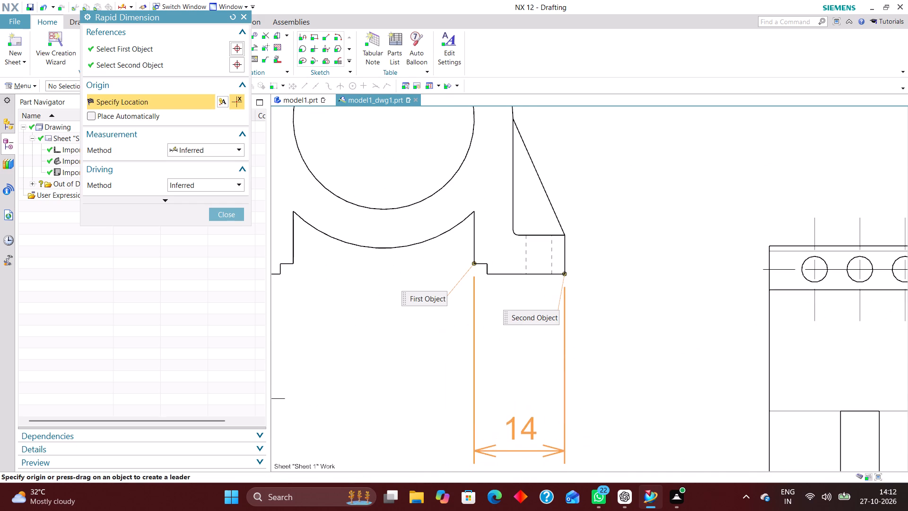
pyautogui.click(508, 404)
# Dimension the right rib's horizontal width between the ends of its sloped edge, placing it above the rib in the front view.
pyautogui.scroll(-3, 498, 427)
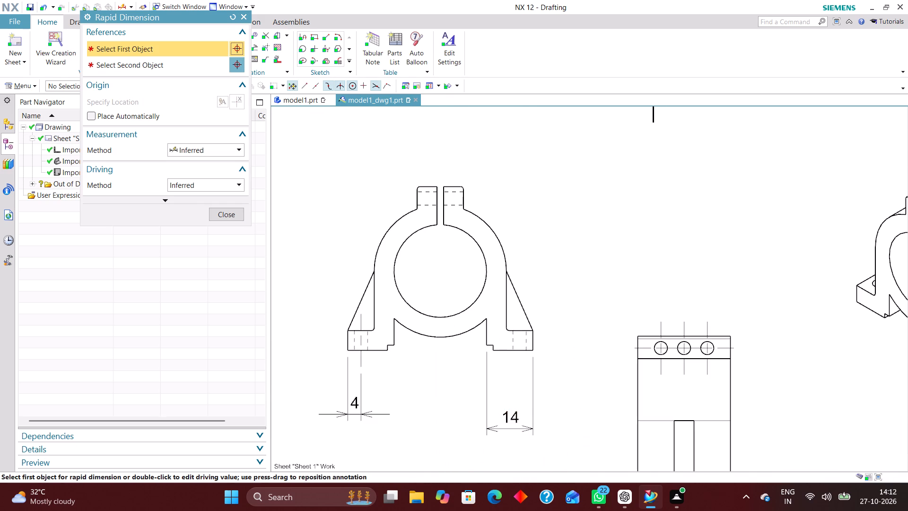
pyautogui.scroll(2, 532, 252)
pyautogui.scroll(4, 494, 283)
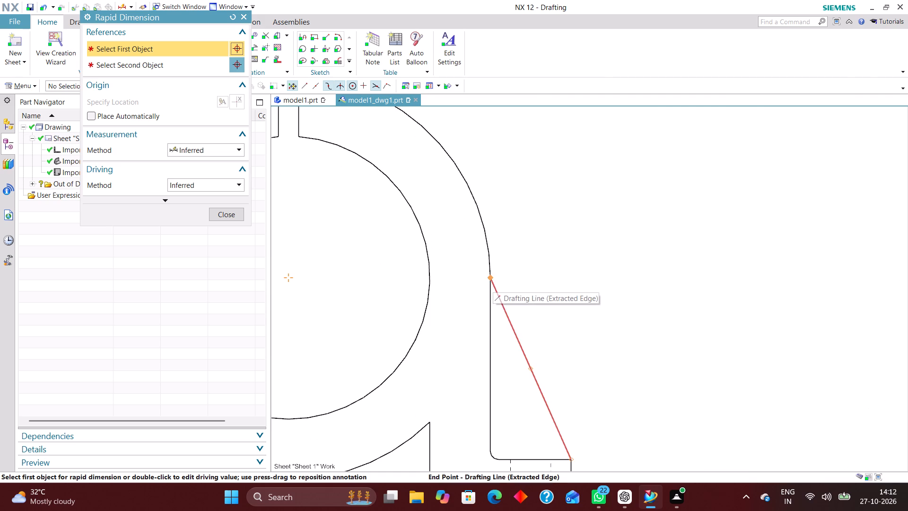
pyautogui.click(492, 280)
pyautogui.scroll(-2, 593, 307)
pyautogui.scroll(3, 593, 411)
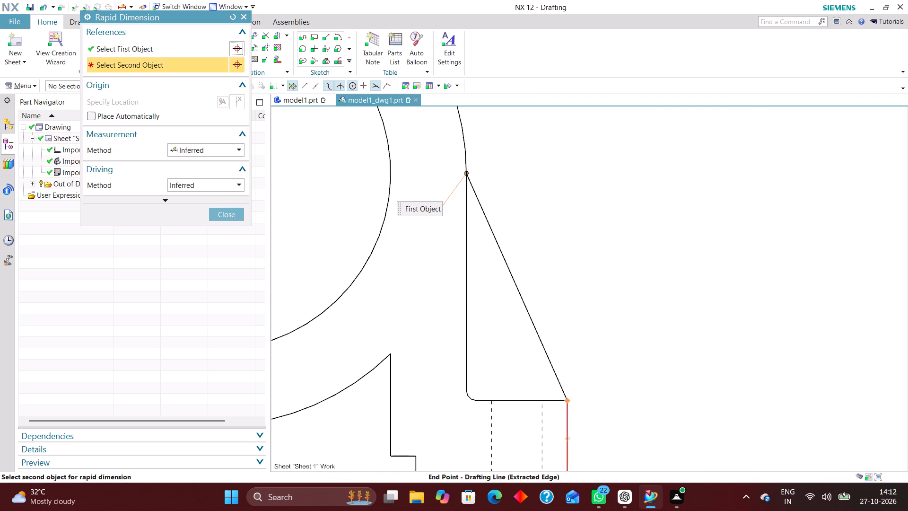
pyautogui.click(569, 401)
pyautogui.scroll(-4, 538, 363)
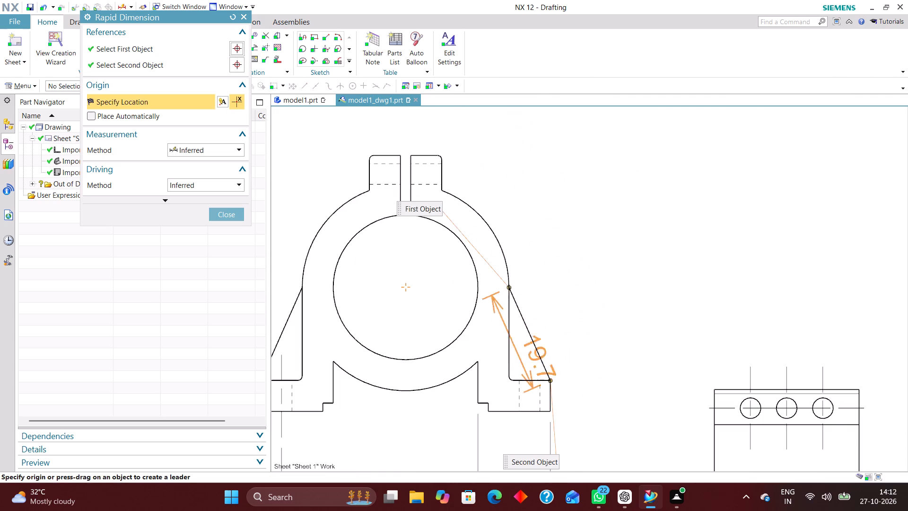
pyautogui.scroll(3, 524, 259)
pyautogui.click(538, 149)
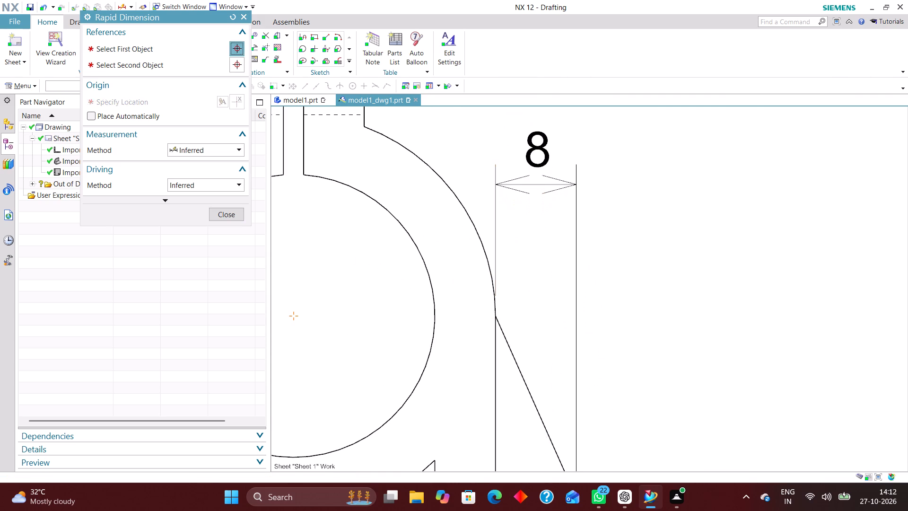
# Dimension the left rib's vertical height between the ends of its sloped edge, placing it beside the front view, and finish dimensioning.
pyautogui.scroll(-4, 620, 261)
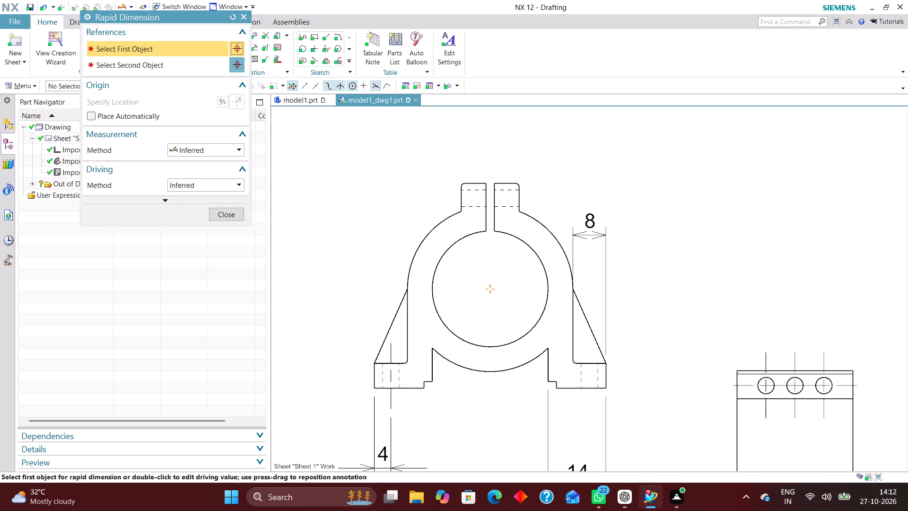
pyautogui.scroll(-3, 653, 265)
pyautogui.scroll(4, 538, 324)
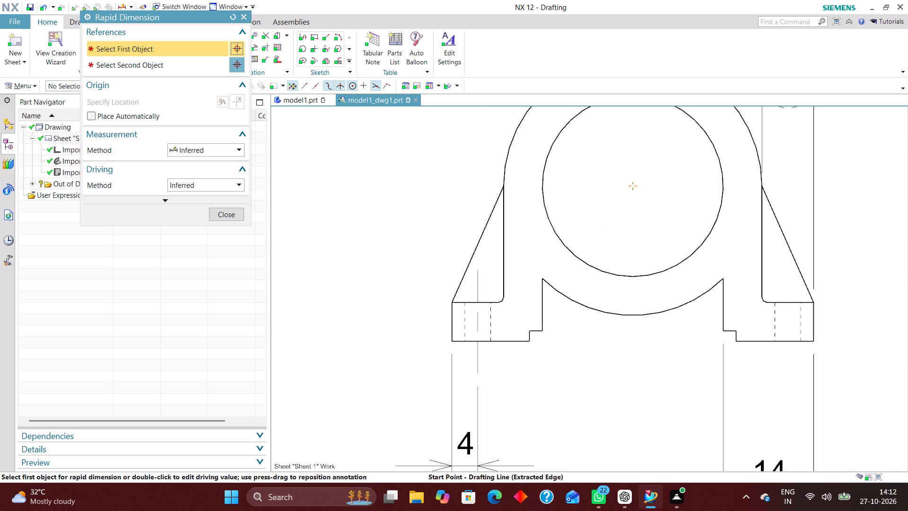
pyautogui.scroll(1, 543, 321)
pyautogui.click(453, 302)
pyautogui.scroll(-2, 471, 370)
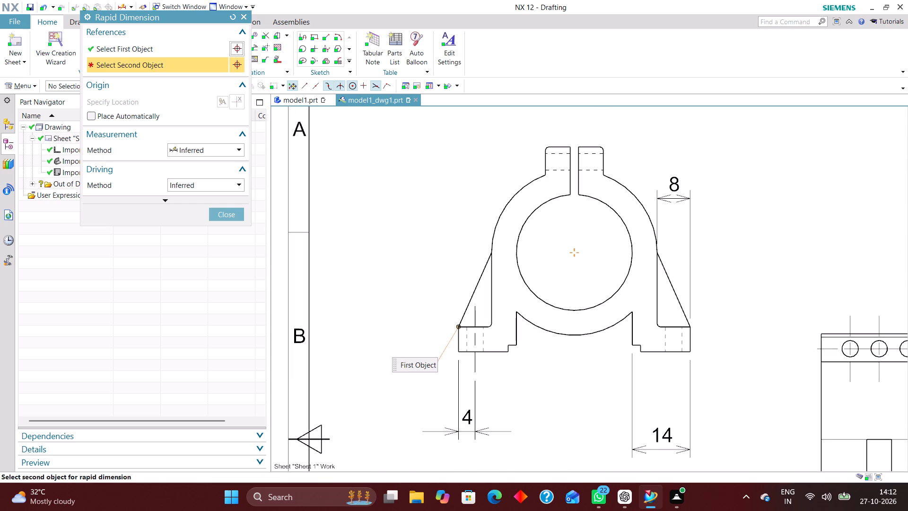
pyautogui.click(492, 254)
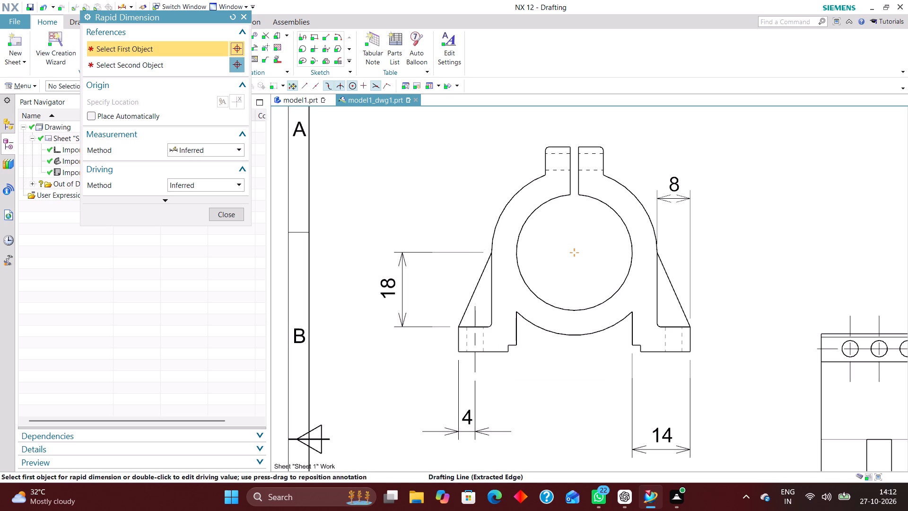
pyautogui.click(234, 211)
# Switch to the model1.prt model and examine the sketches in its history against the bracket's geometry from several angles.
pyautogui.click(297, 98)
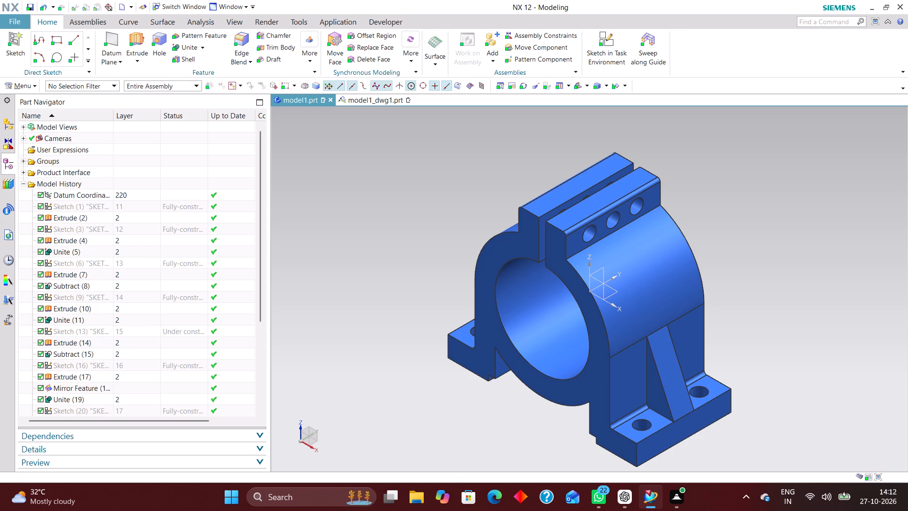
pyautogui.moveTo(444, 368); pyautogui.dragTo(465, 353, button='middle')
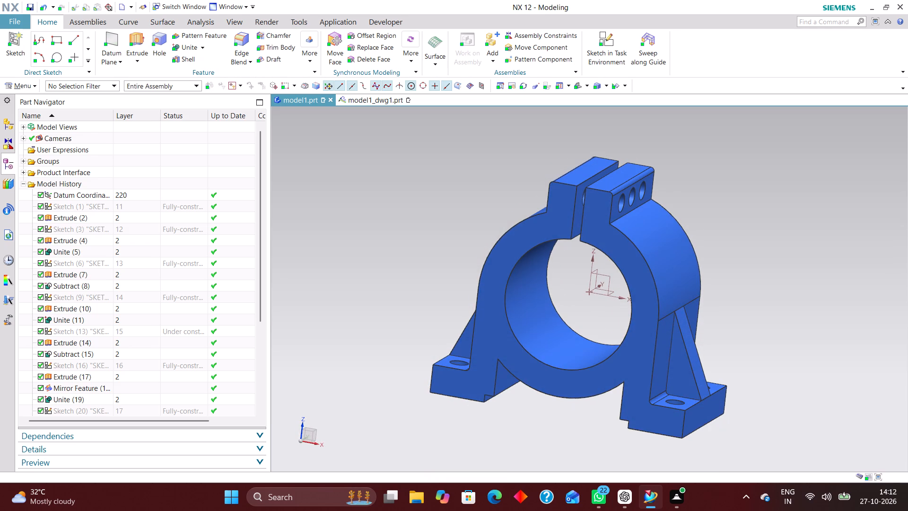
pyautogui.click(134, 260)
pyautogui.click(143, 298)
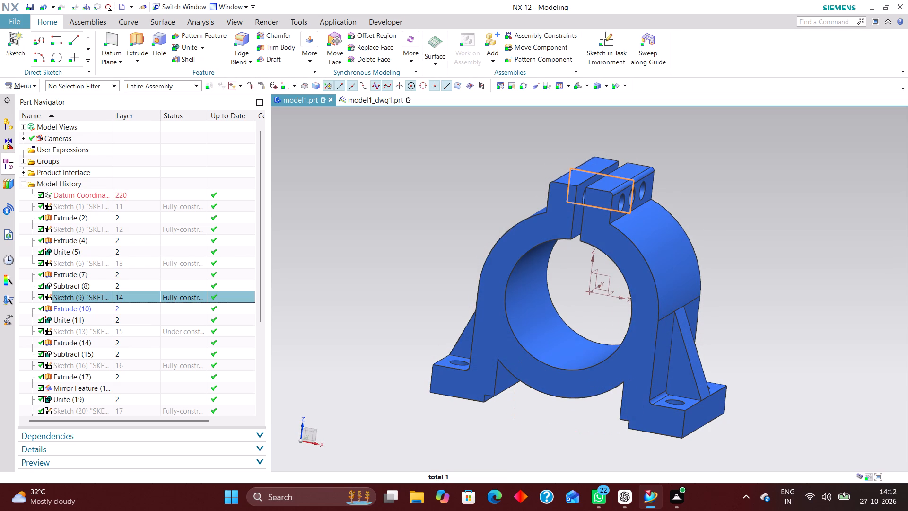
pyautogui.click(134, 331)
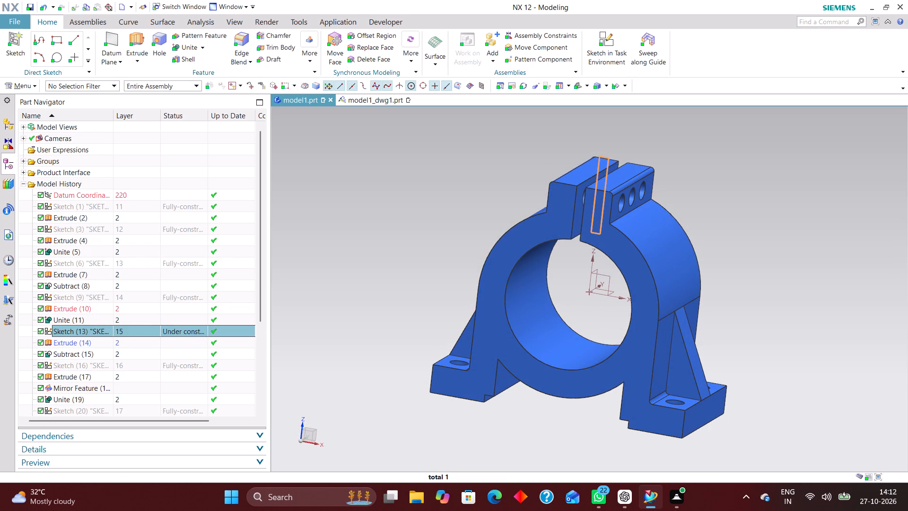
pyautogui.click(131, 364)
pyautogui.scroll(-1, 134, 381)
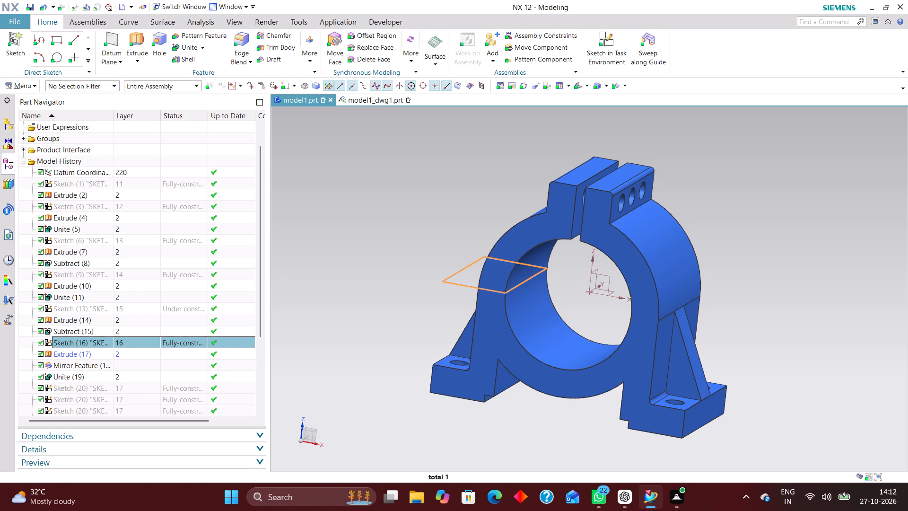
pyautogui.click(132, 375)
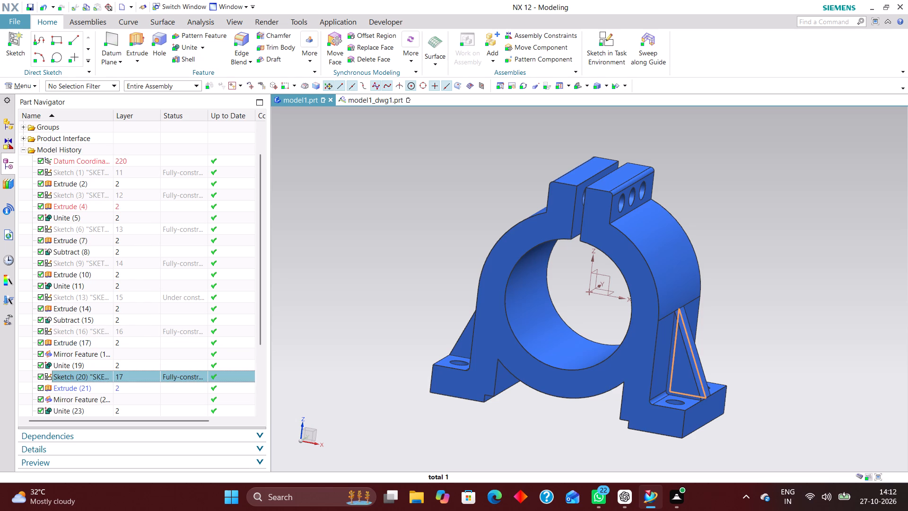
pyautogui.click(136, 231)
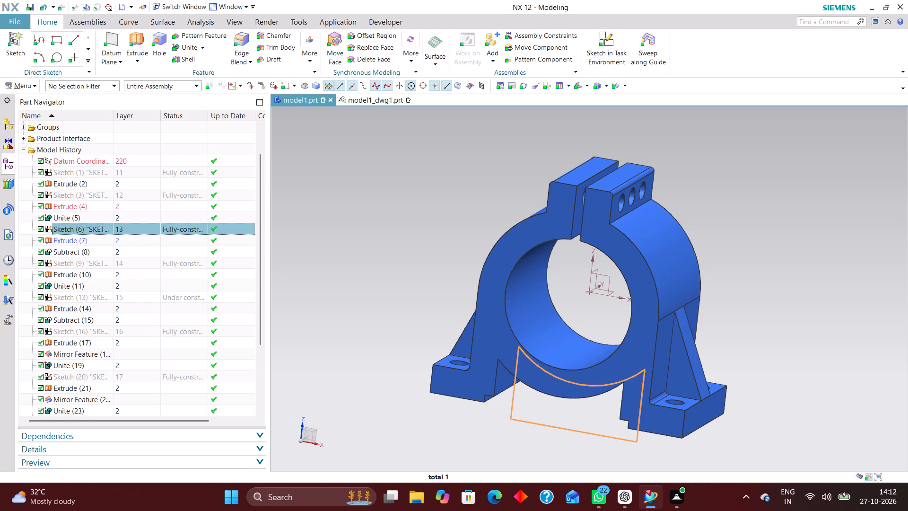
pyautogui.click(140, 264)
pyautogui.moveTo(332, 269); pyautogui.dragTo(353, 269, button='middle')
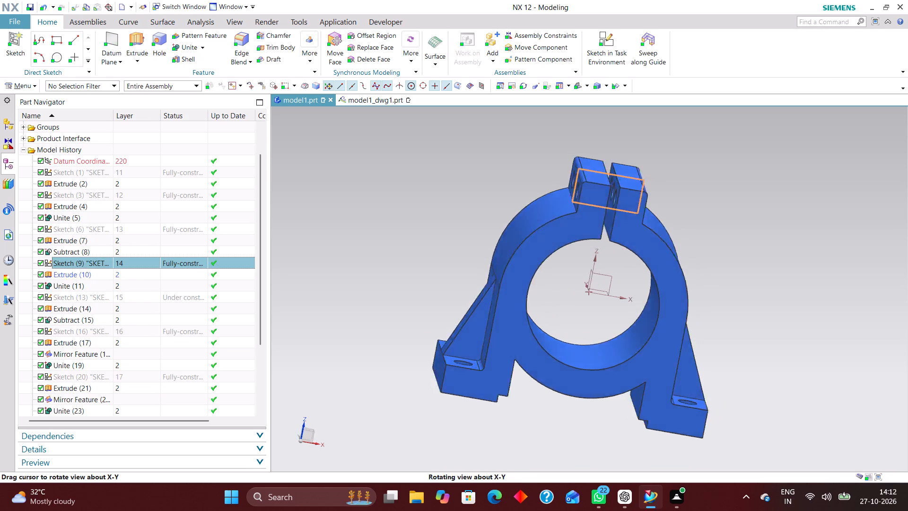
pyautogui.moveTo(353, 269); pyautogui.dragTo(358, 260, button='middle')
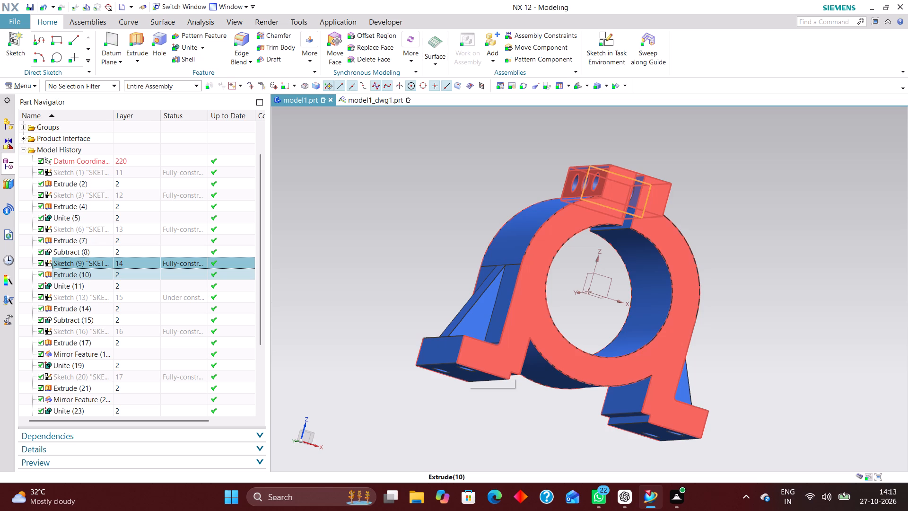
pyautogui.click(146, 264)
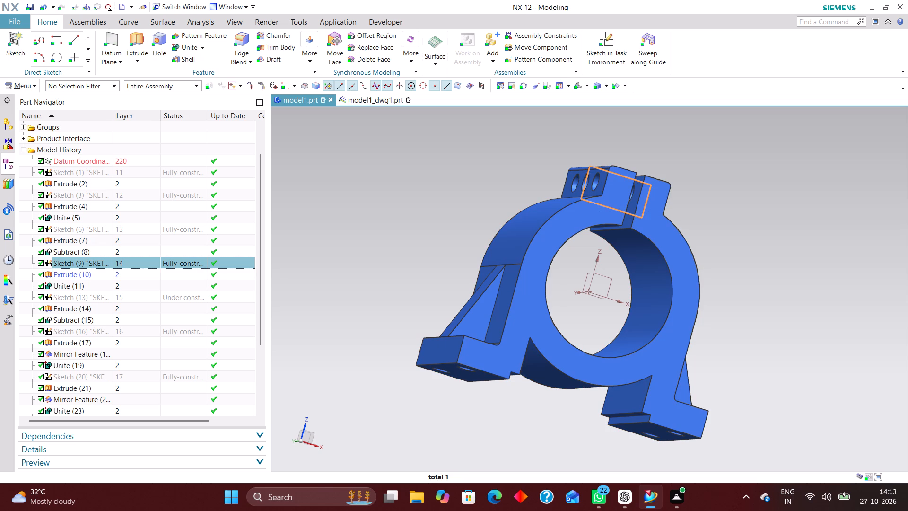
pyautogui.click(145, 284)
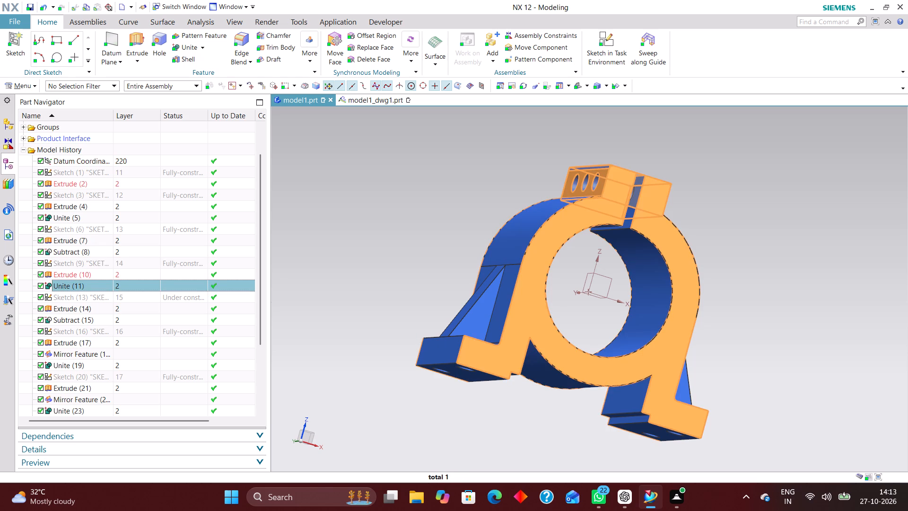
pyautogui.click(141, 250)
pyautogui.click(137, 259)
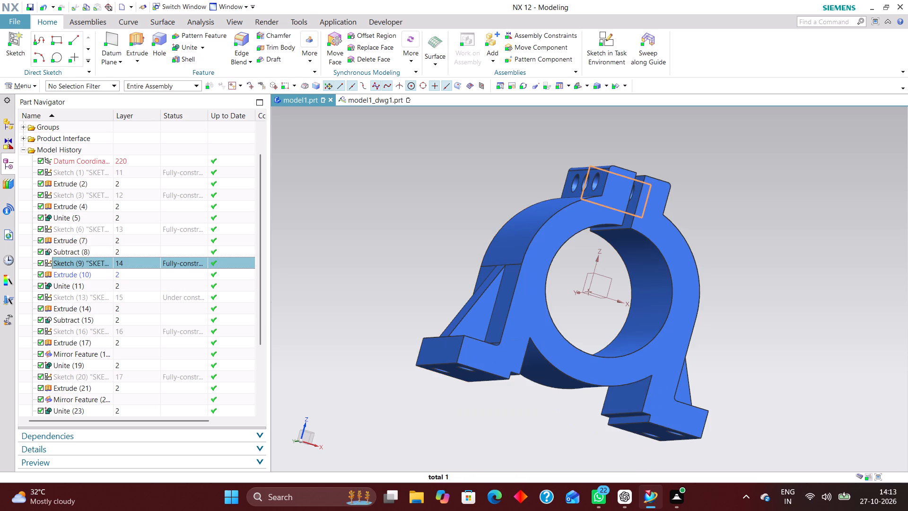
pyautogui.moveTo(459, 244); pyautogui.dragTo(425, 262, button='middle')
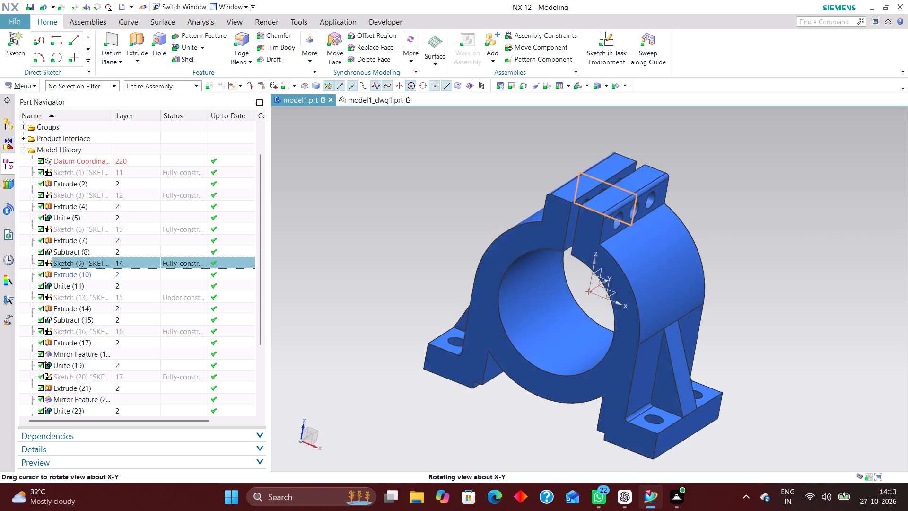
pyautogui.moveTo(425, 262); pyautogui.dragTo(418, 272, button='middle')
pyautogui.moveTo(428, 245); pyautogui.dragTo(448, 218, button='middle')
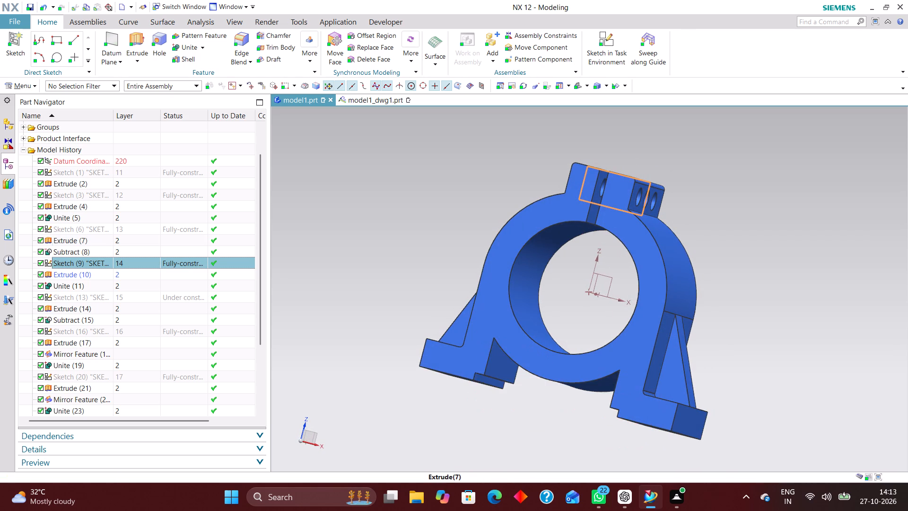
# Examine the sketches in the model history one after another against the bracket's geometry, from the ring circle onward.
pyautogui.scroll(-4, 106, 365)
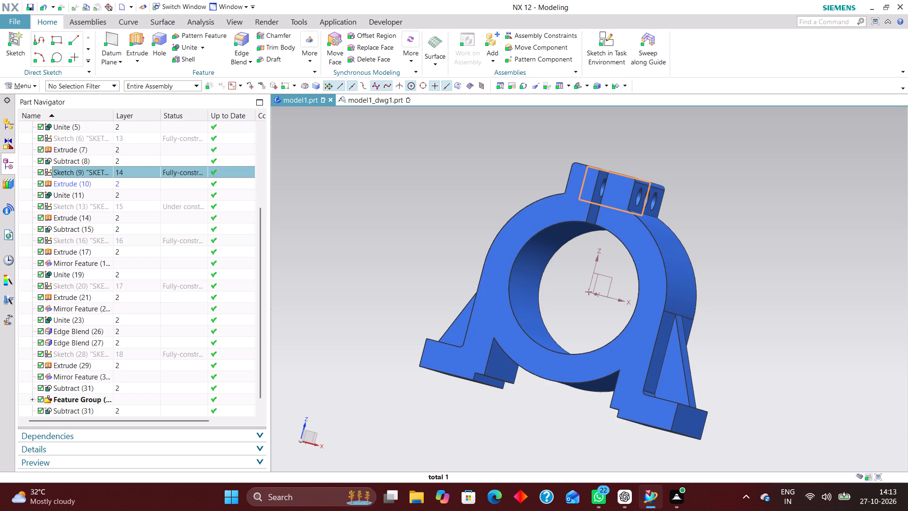
pyautogui.scroll(7, 119, 339)
pyautogui.click(130, 201)
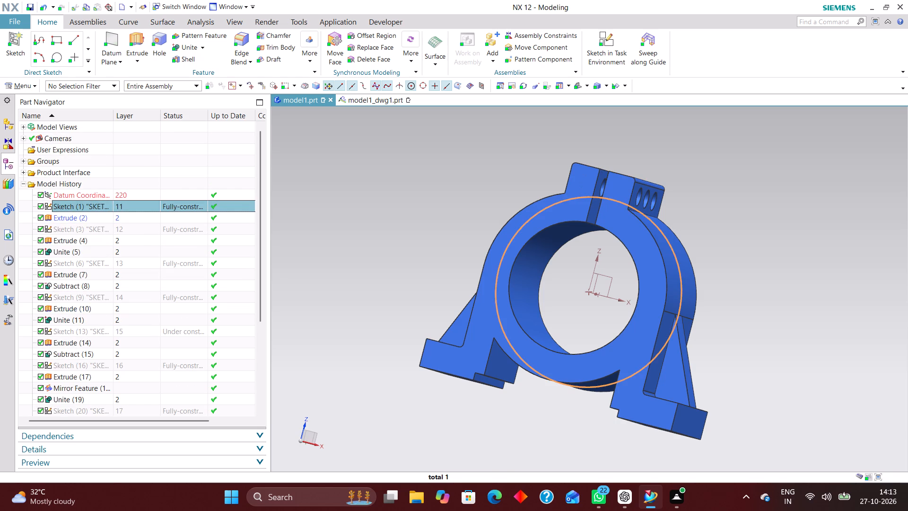
pyautogui.moveTo(331, 272); pyautogui.dragTo(369, 295, button='middle')
pyautogui.click(141, 228)
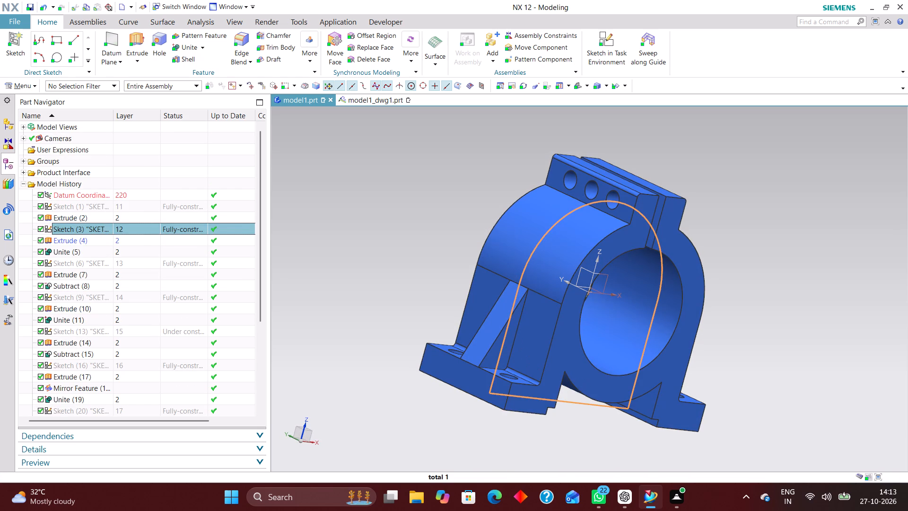
pyautogui.click(135, 264)
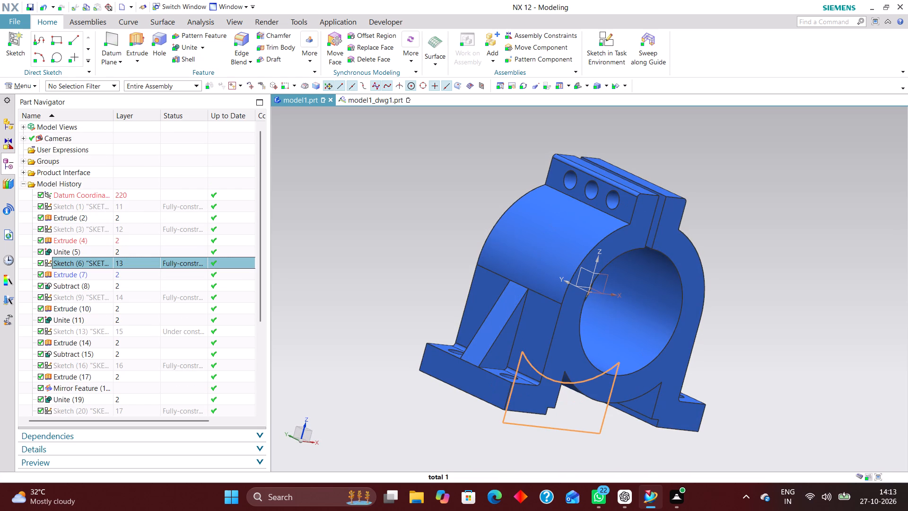
pyautogui.click(140, 298)
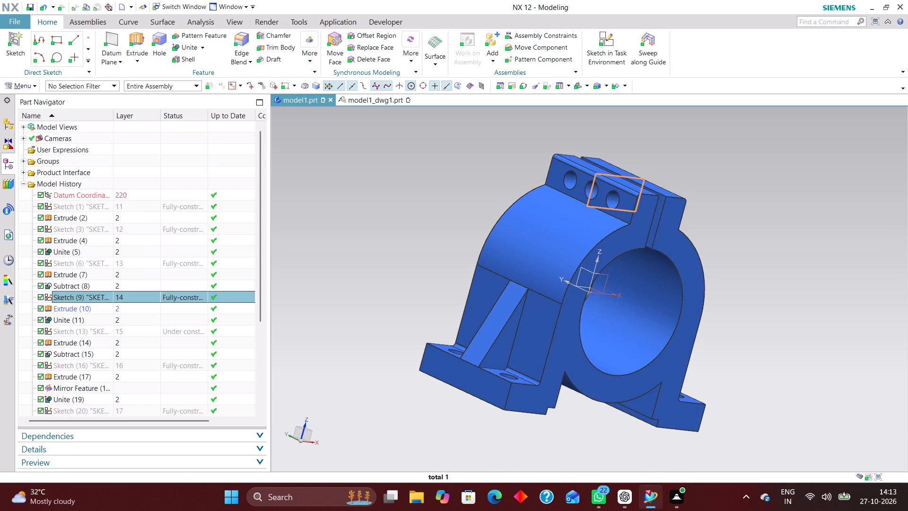
pyautogui.click(142, 331)
pyautogui.scroll(-2, 145, 312)
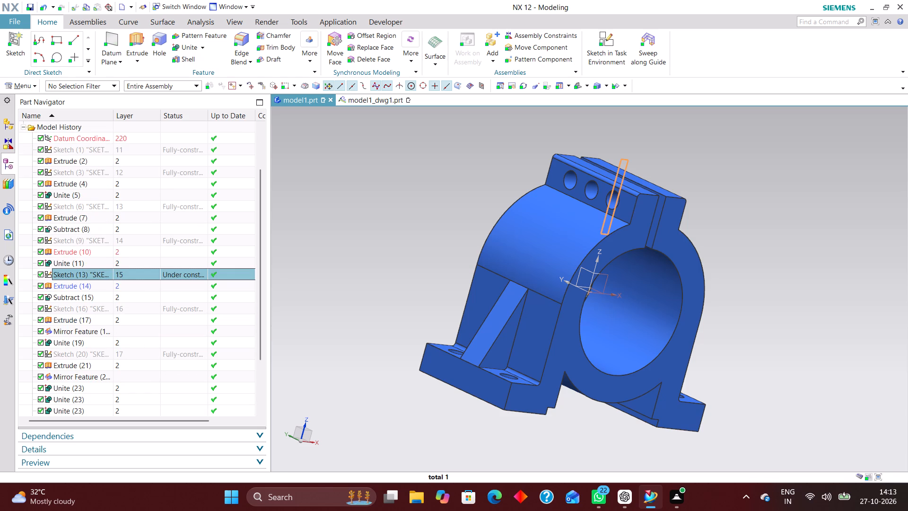
# Open the foot profile sketch, Sketch (16), with rollback to review its dimensions, and leave it without edits.
pyautogui.click(132, 297)
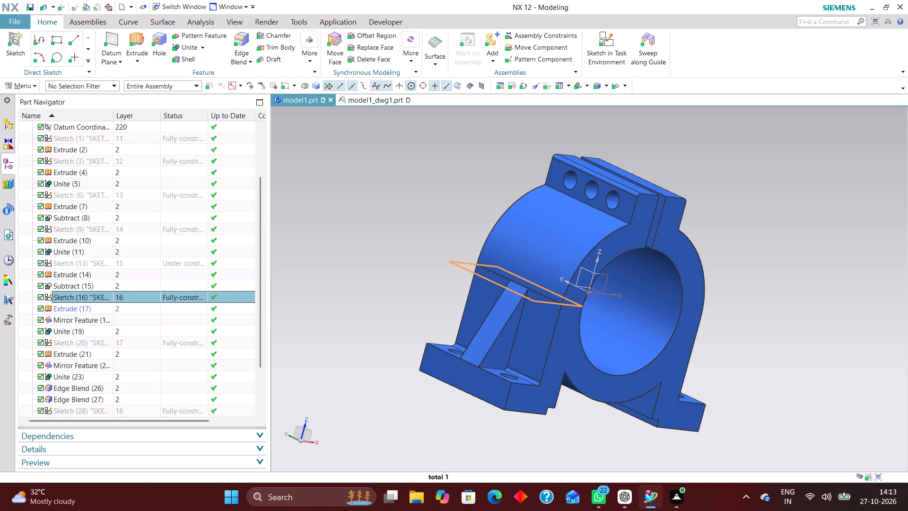
pyautogui.rightClick(135, 298)
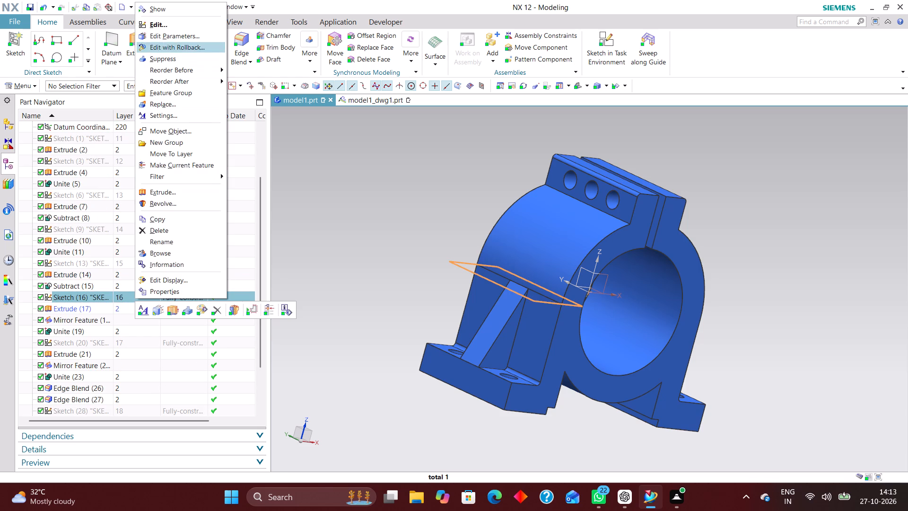
pyautogui.click(182, 46)
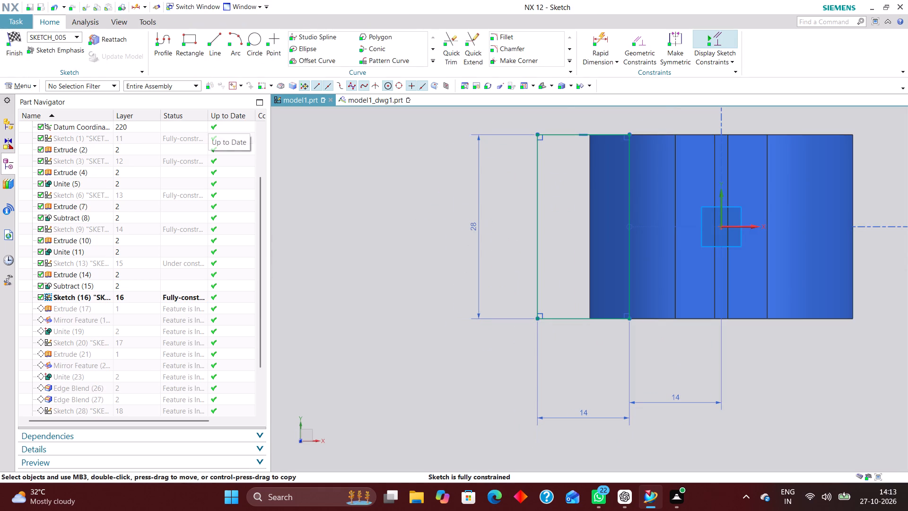
pyautogui.click(13, 37)
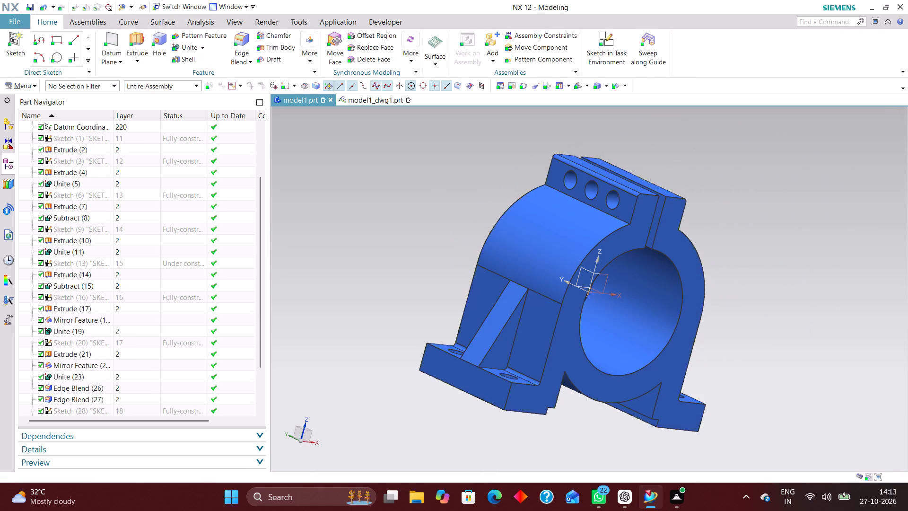
# Edit the foot extrusion, Extrude (17), with rollback and extend its end distance to 30 mm.
pyautogui.click(100, 307)
pyautogui.click(101, 312)
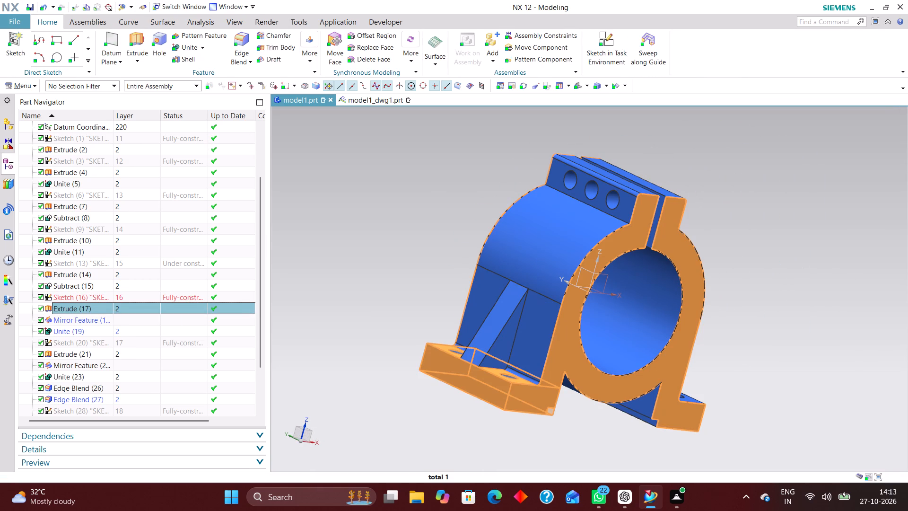
pyautogui.rightClick(100, 309)
pyautogui.rightClick(103, 306)
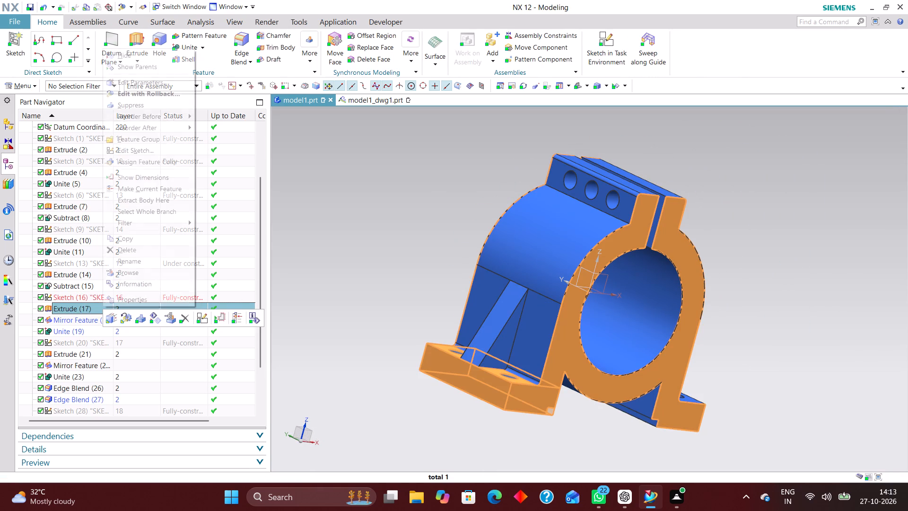
pyautogui.click(161, 92)
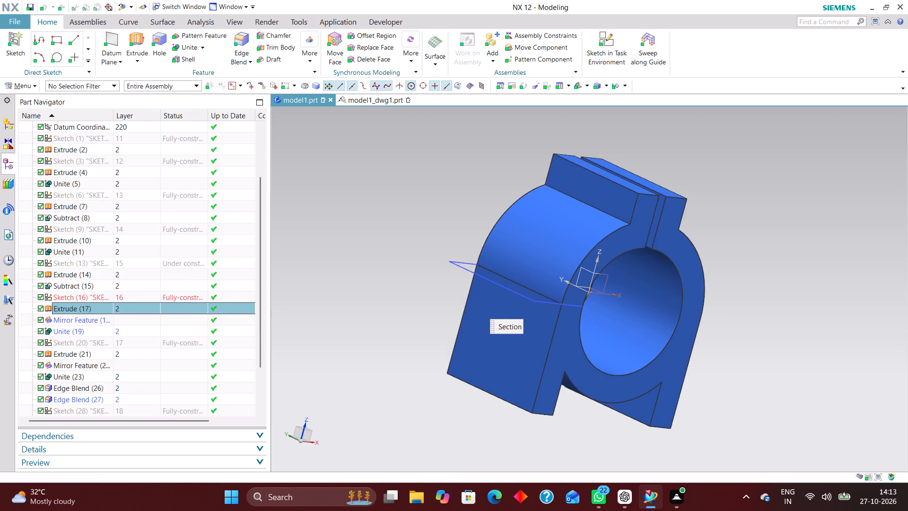
pyautogui.moveTo(578, 406); pyautogui.dragTo(578, 405, button='middle')
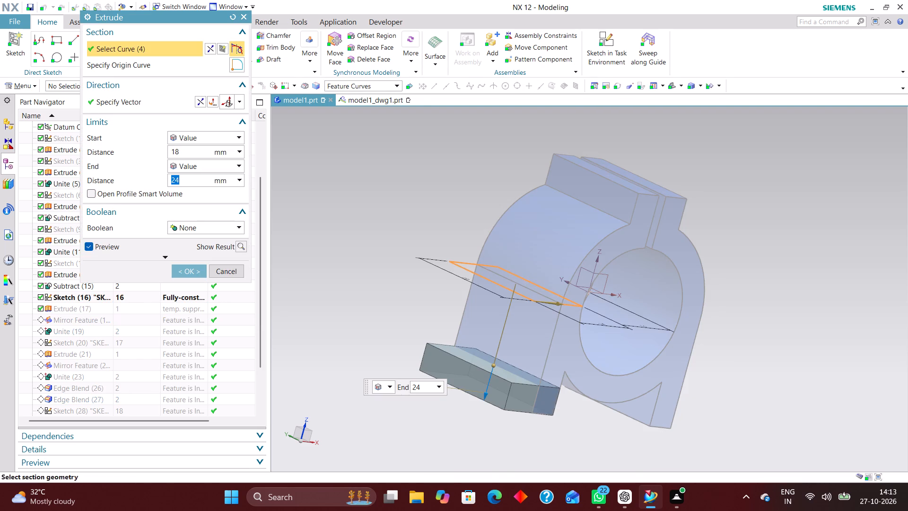
pyautogui.moveTo(578, 405); pyautogui.dragTo(561, 379, button='middle')
pyautogui.moveTo(560, 376); pyautogui.dragTo(552, 389, button='middle')
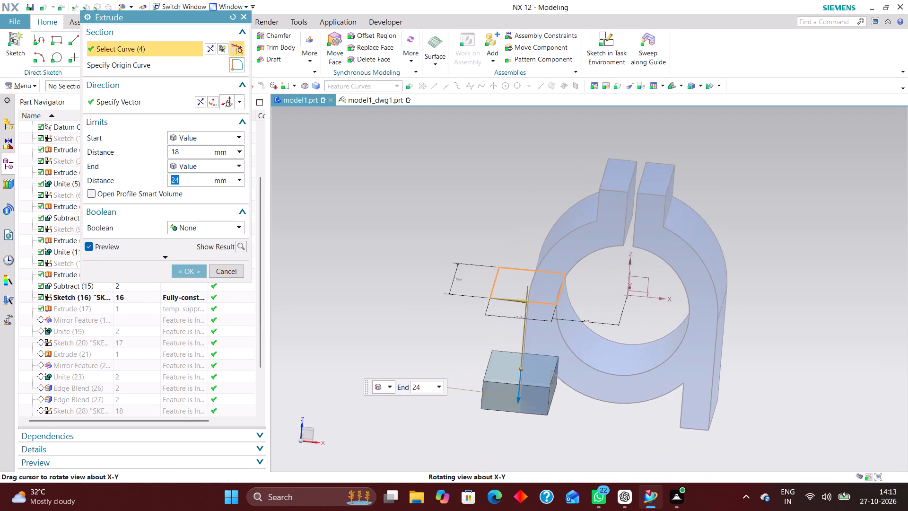
pyautogui.moveTo(552, 389); pyautogui.dragTo(552, 389, button='middle')
pyautogui.moveTo(790, 323); pyautogui.dragTo(698, 317, button='right')
pyautogui.scroll(-1, 498, 302)
pyautogui.scroll(2, 512, 386)
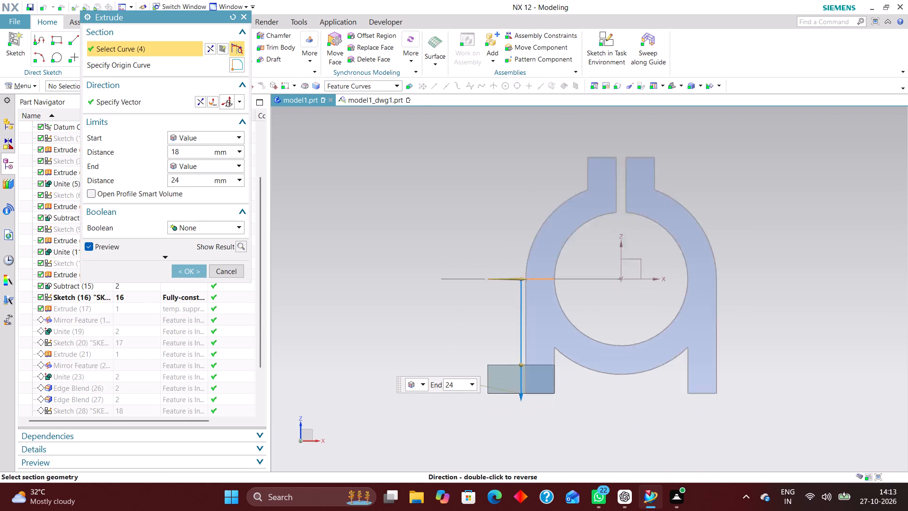
pyautogui.scroll(3, 513, 388)
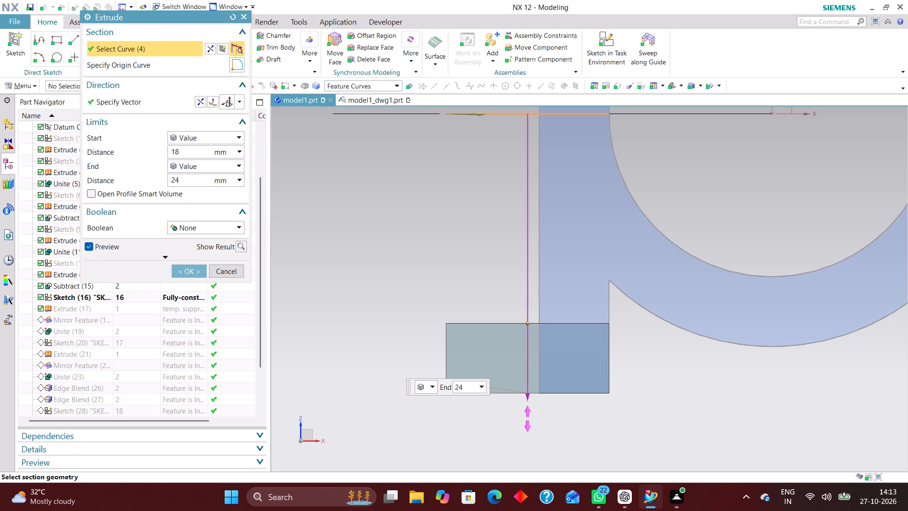
pyautogui.scroll(-2, 523, 360)
pyautogui.scroll(2, 525, 408)
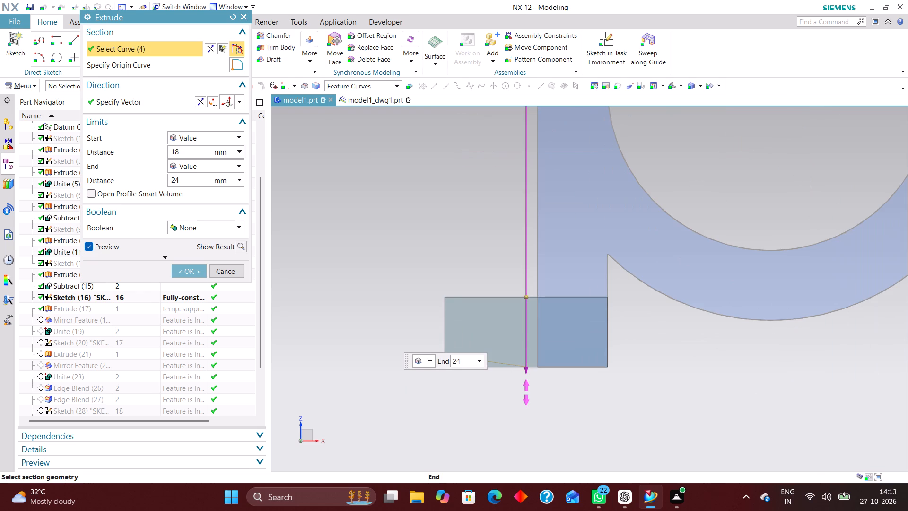
pyautogui.moveTo(524, 371); pyautogui.dragTo(527, 422)
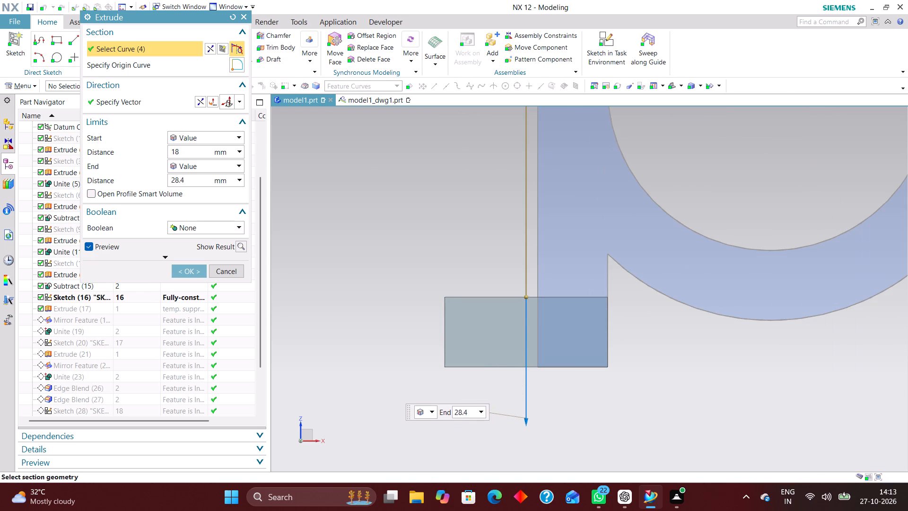
pyautogui.moveTo(527, 422); pyautogui.dragTo(527, 440)
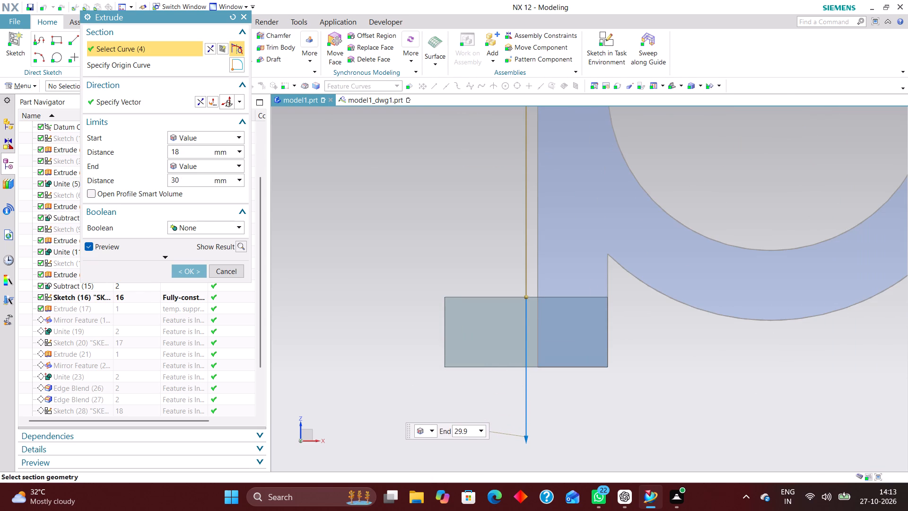
pyautogui.moveTo(527, 440); pyautogui.dragTo(528, 441)
# Set the foot extrusion's start distance to 24 mm, apply the edit and dismiss the information window.
pyautogui.moveTo(526, 297); pyautogui.dragTo(534, 367)
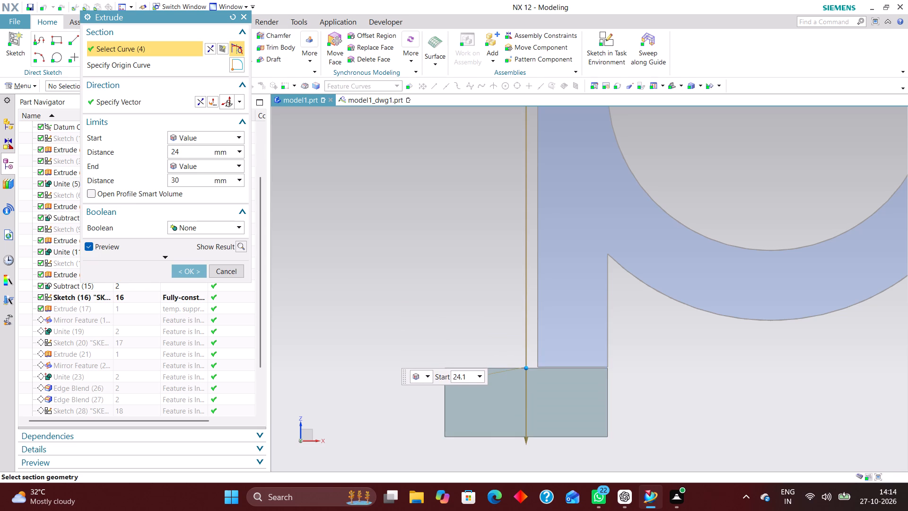
pyautogui.moveTo(534, 367); pyautogui.dragTo(535, 366)
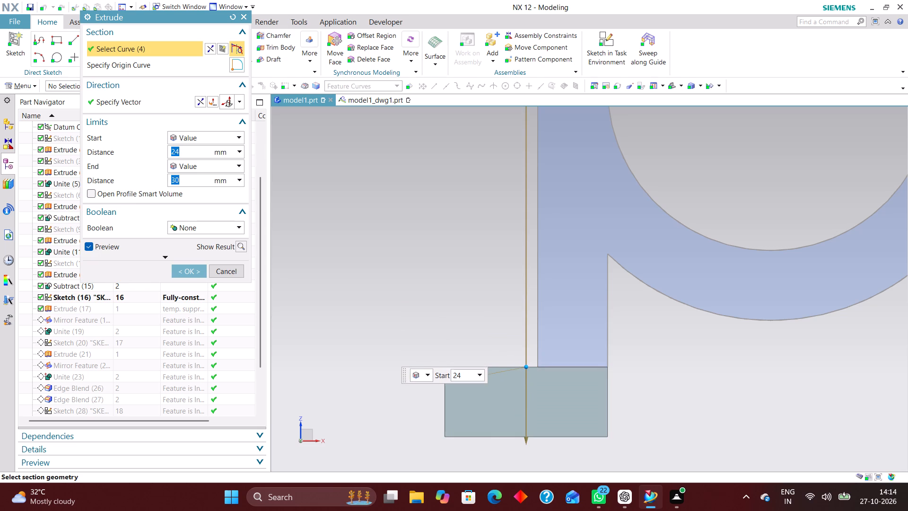
pyautogui.click(192, 273)
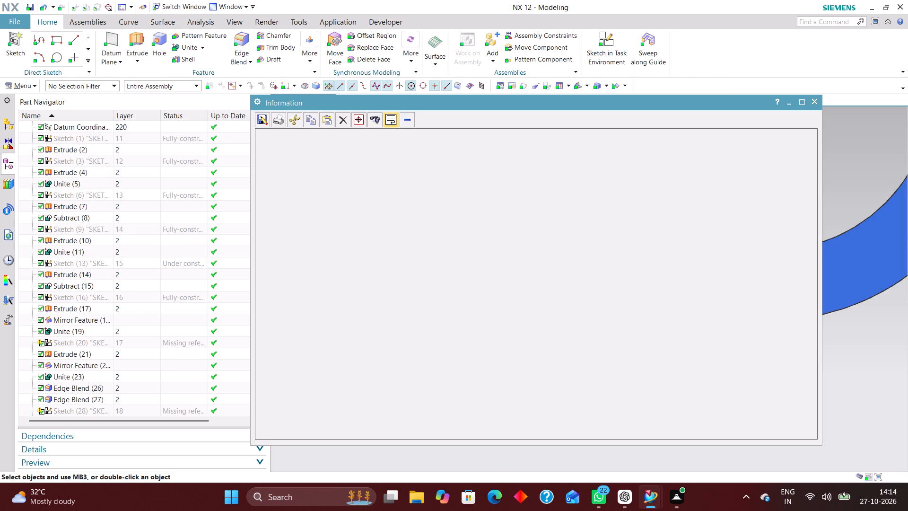
pyautogui.click(813, 101)
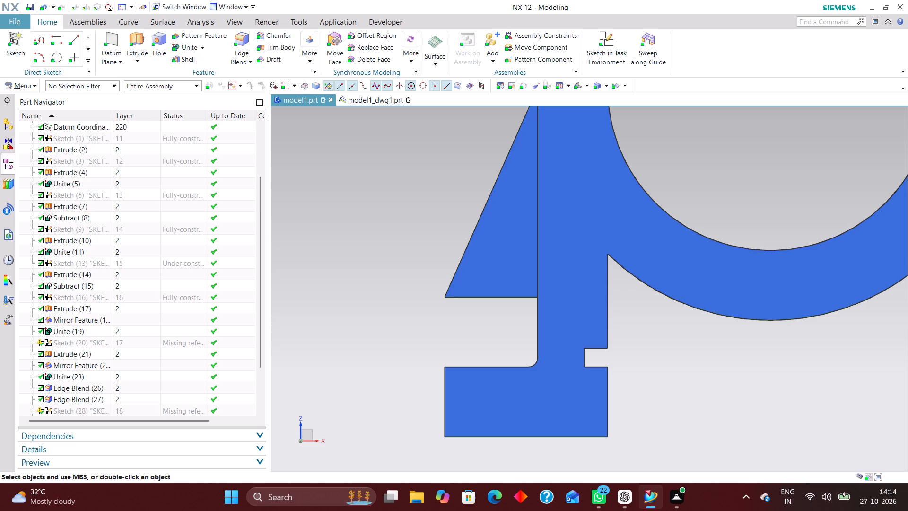
# Open the rib's triangular sketch, Sketch (20), with rollback and delete its broken 6 mm vertical dimension to the foot.
pyautogui.scroll(-6, 145, 289)
pyautogui.scroll(6, 186, 324)
pyautogui.scroll(-3, 460, 296)
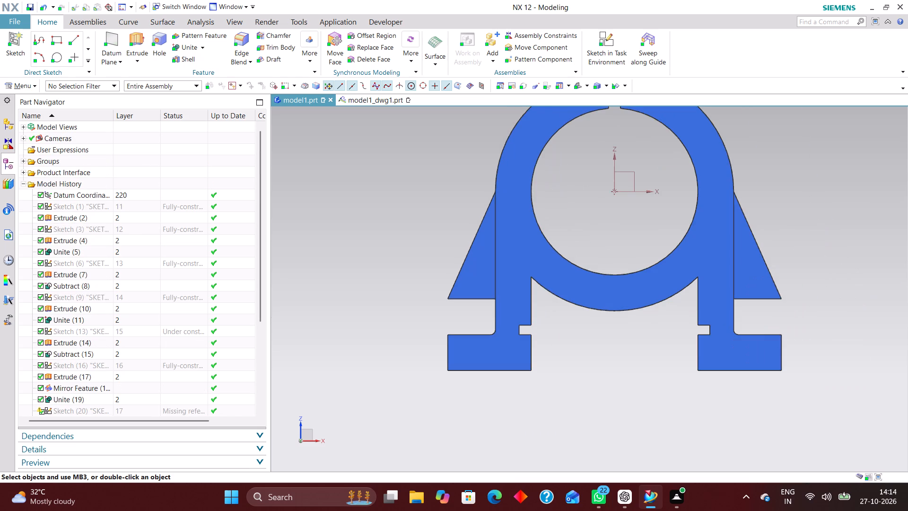
pyautogui.scroll(1, 655, 345)
pyautogui.scroll(-2, 533, 383)
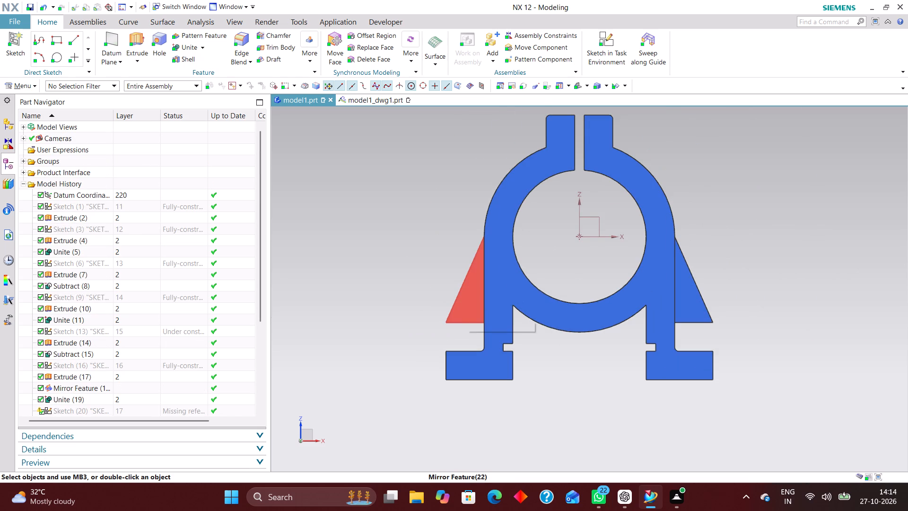
pyautogui.click(133, 363)
pyautogui.scroll(-2, 129, 393)
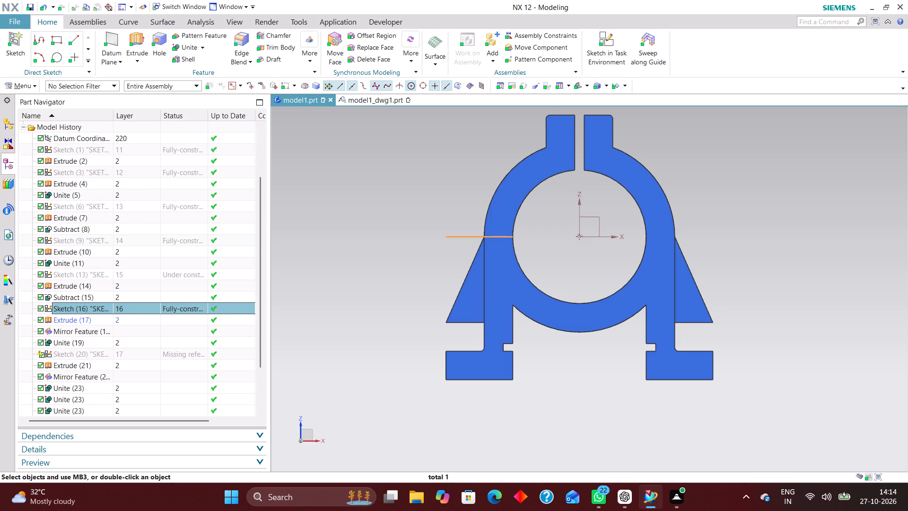
pyautogui.click(103, 339)
pyautogui.rightClick(104, 338)
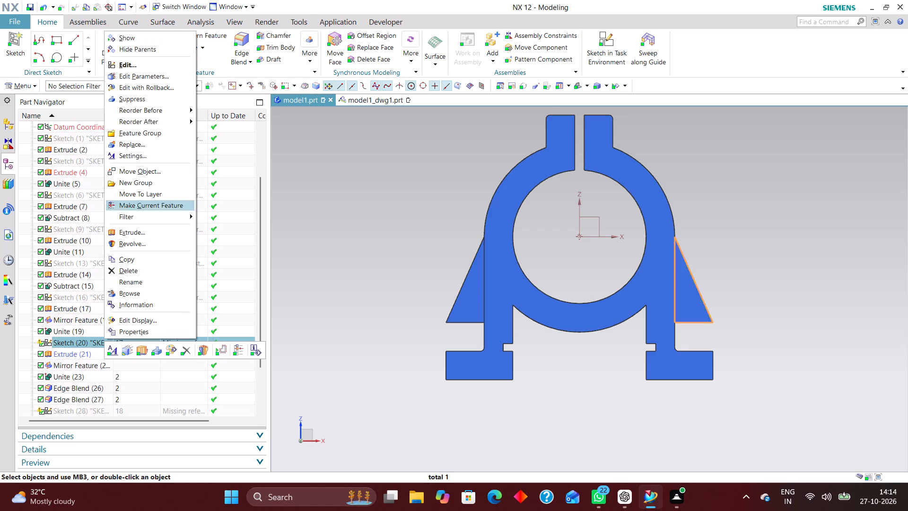
pyautogui.click(167, 88)
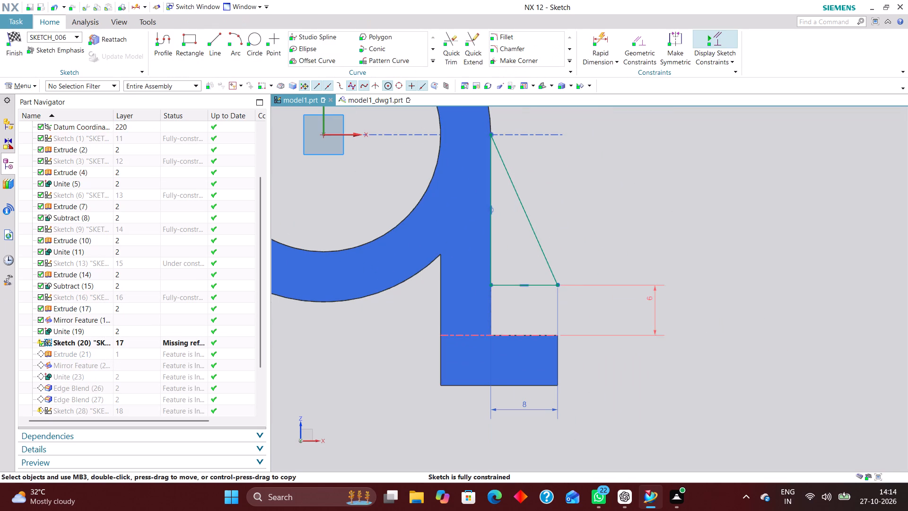
pyautogui.moveTo(659, 305); pyautogui.dragTo(641, 308, button='right')
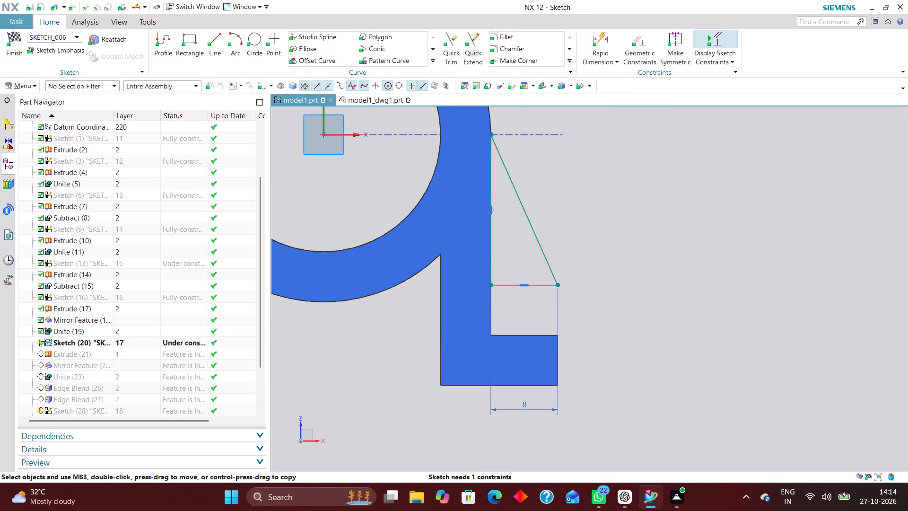
# Move the rib triangle's base line down to about 6.7 mm above the foot's bottom edge.
pyautogui.moveTo(523, 286); pyautogui.dragTo(526, 327)
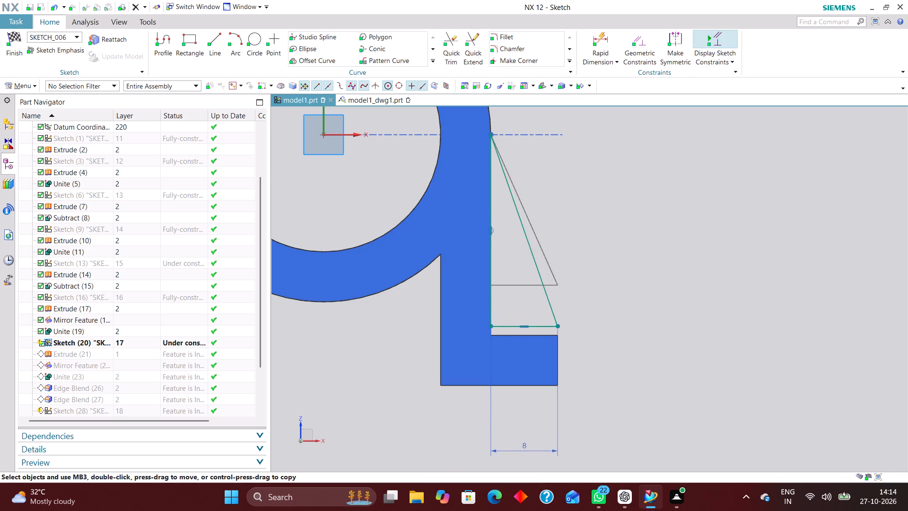
pyautogui.moveTo(526, 327); pyautogui.dragTo(527, 330)
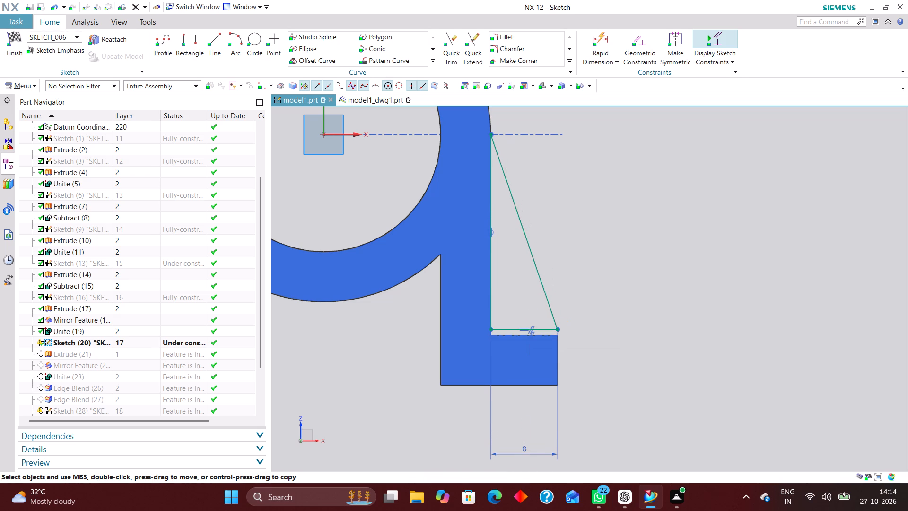
# Dimension the rib triangle's base line 6 mm above the foot's bottom edge using Rapid Dimension.
pyautogui.scroll(3, 572, 184)
pyautogui.click(600, 29)
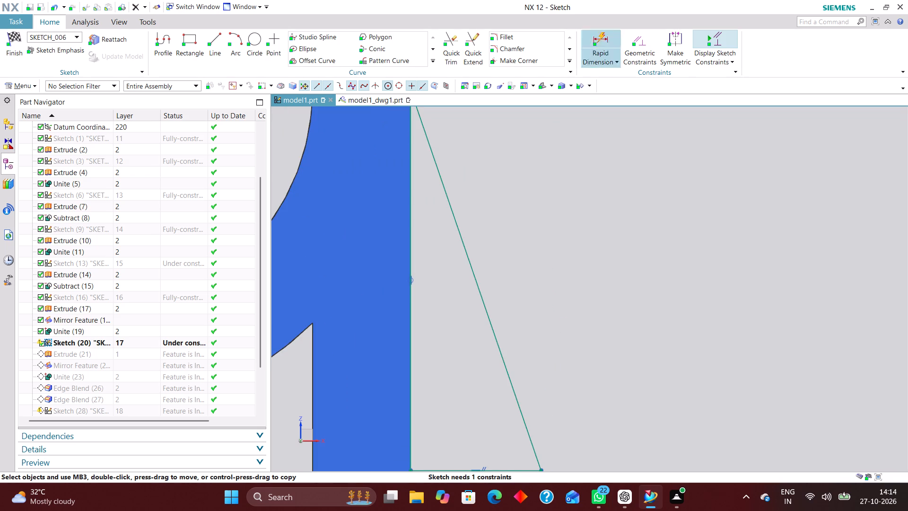
pyautogui.click(607, 42)
pyautogui.scroll(-5, 512, 172)
pyautogui.scroll(3, 504, 318)
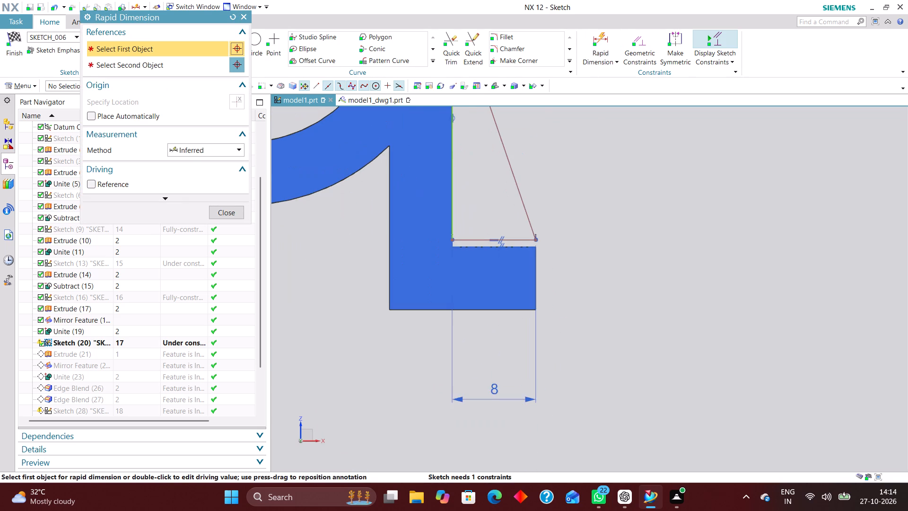
pyautogui.click(490, 312)
pyautogui.click(514, 240)
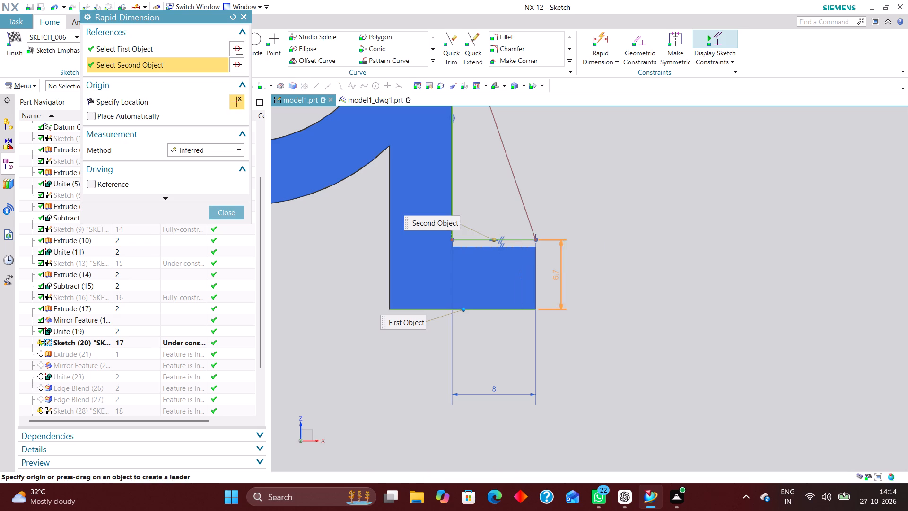
pyautogui.click(639, 273)
pyautogui.press('6')
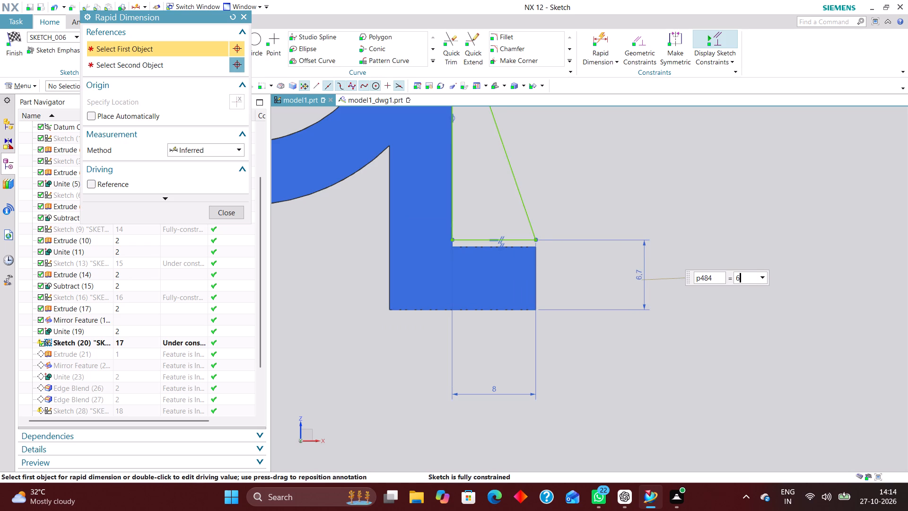
pyautogui.press('Return')
pyautogui.scroll(-4, 529, 150)
pyautogui.scroll(-2, 523, 286)
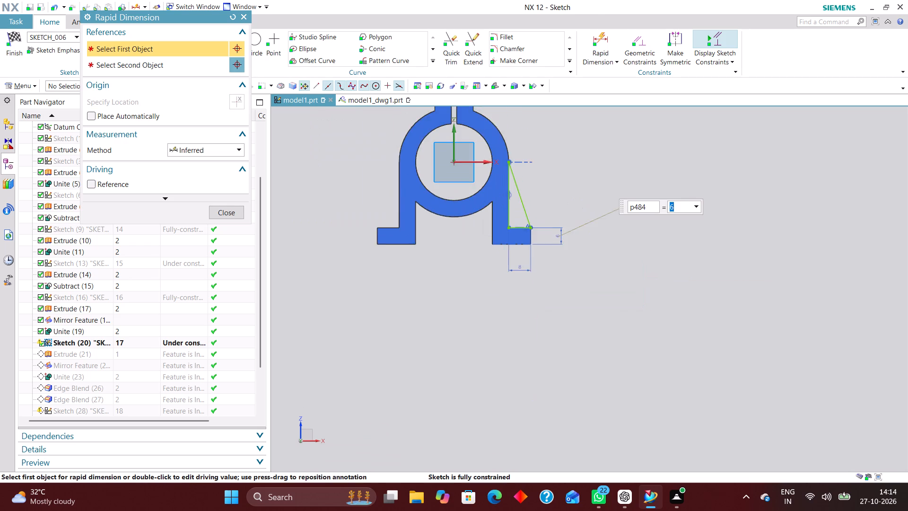
pyautogui.scroll(4, 544, 232)
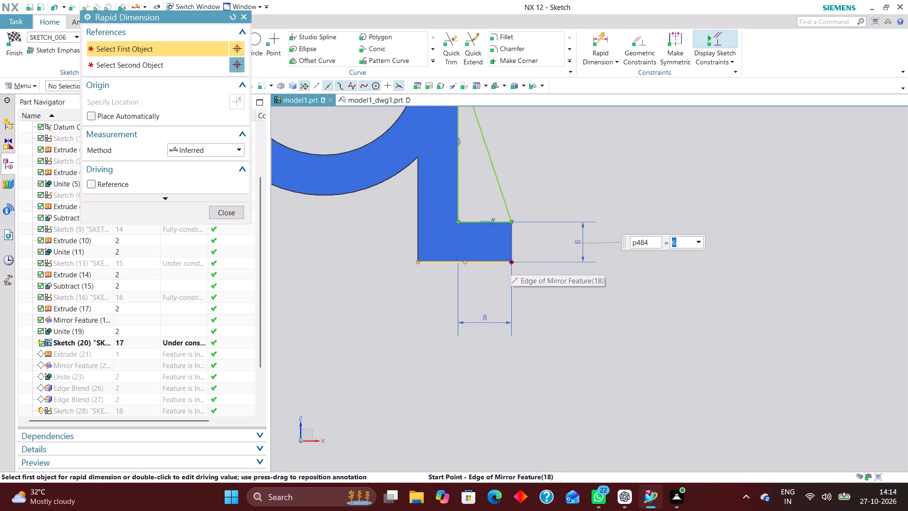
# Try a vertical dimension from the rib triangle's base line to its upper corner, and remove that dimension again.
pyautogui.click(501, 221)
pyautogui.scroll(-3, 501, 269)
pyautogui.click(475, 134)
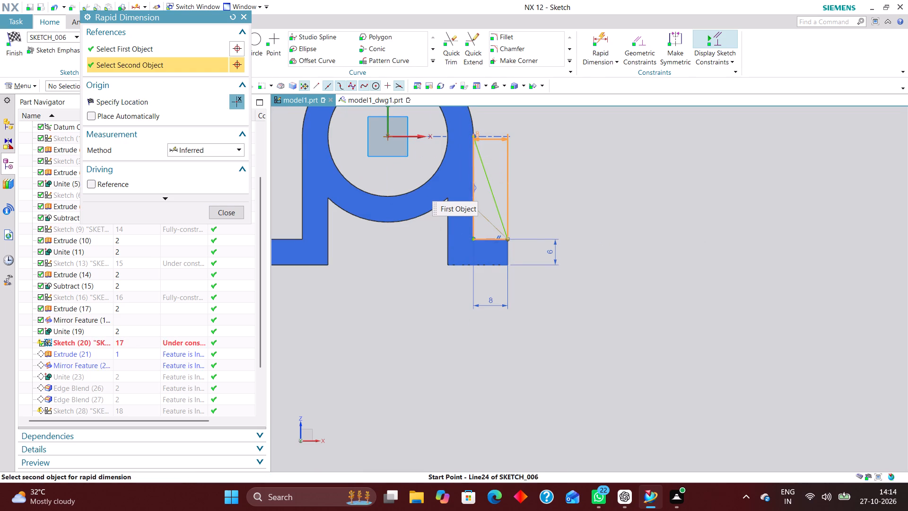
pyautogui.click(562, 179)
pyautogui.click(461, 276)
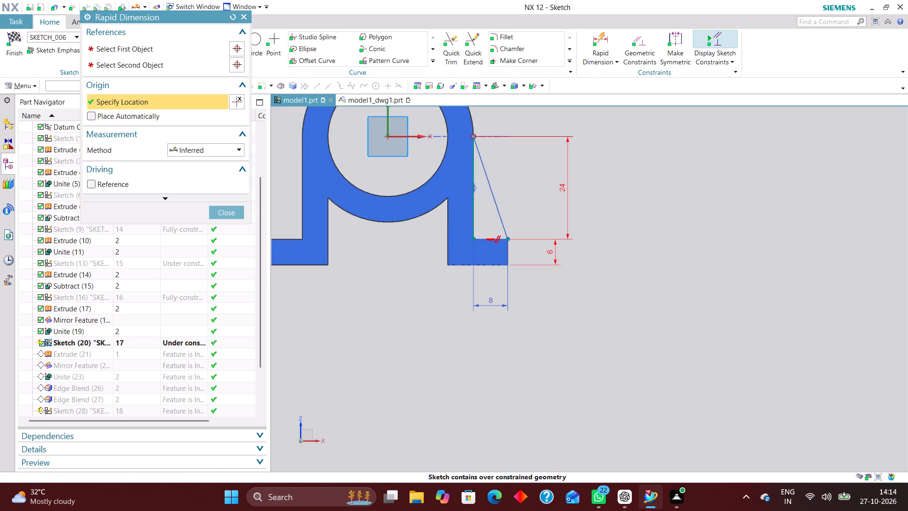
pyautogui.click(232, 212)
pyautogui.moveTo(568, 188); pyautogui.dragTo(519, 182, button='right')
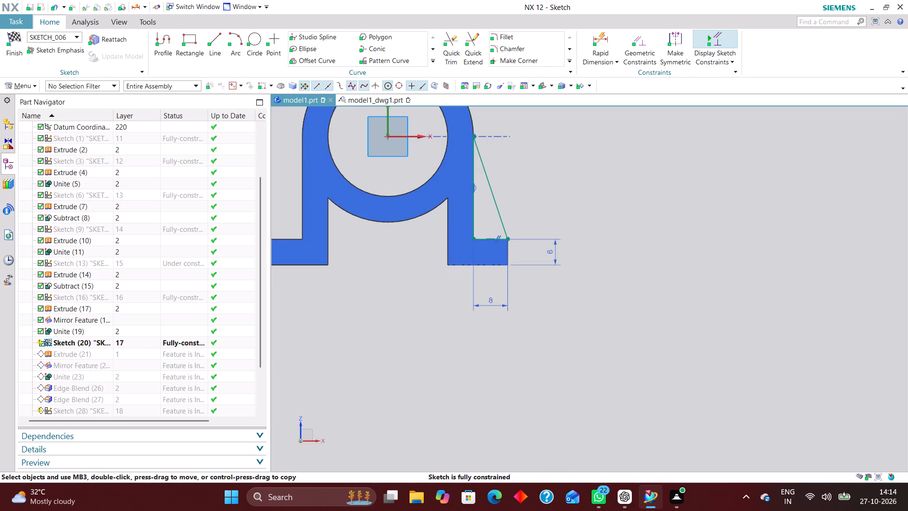
# Finish the rib sketch and return to the updated bracket model.
pyautogui.scroll(-4, 554, 271)
pyautogui.scroll(4, 494, 220)
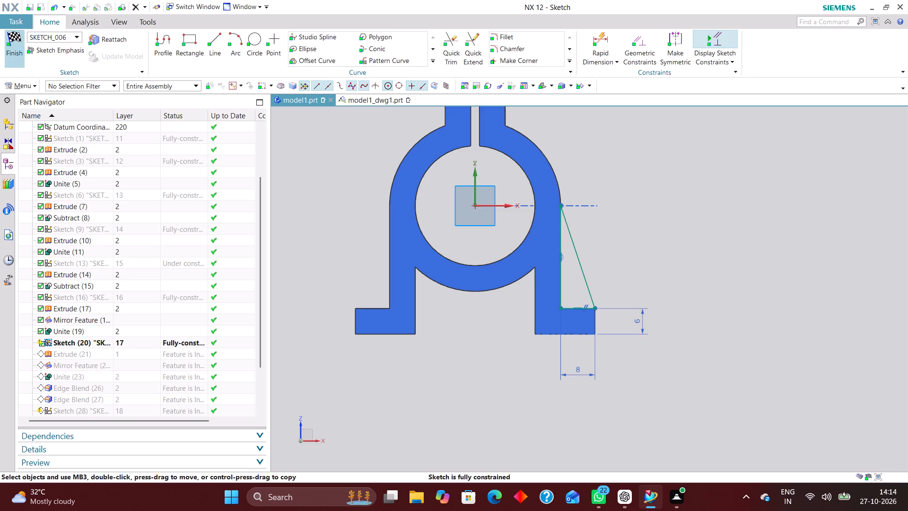
pyautogui.click(10, 39)
pyautogui.scroll(-1, 415, 202)
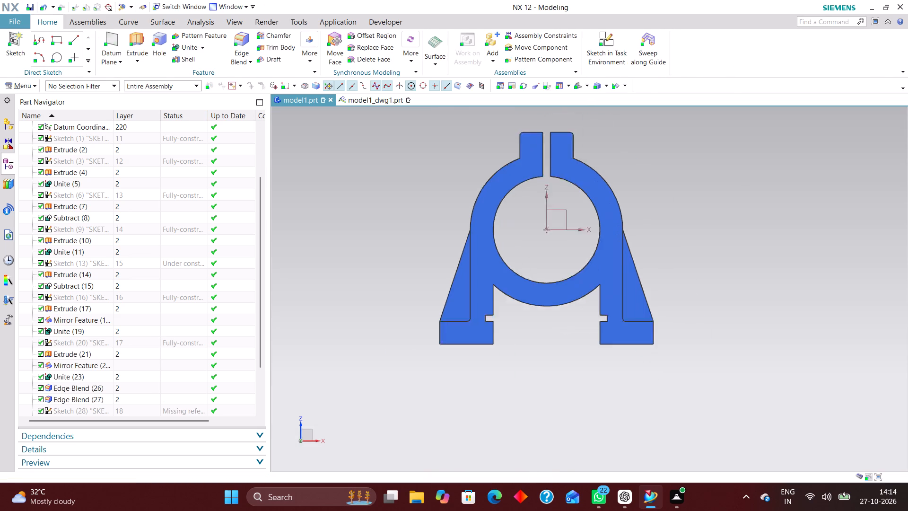
pyautogui.scroll(-1, 415, 202)
pyautogui.scroll(-1, 146, 280)
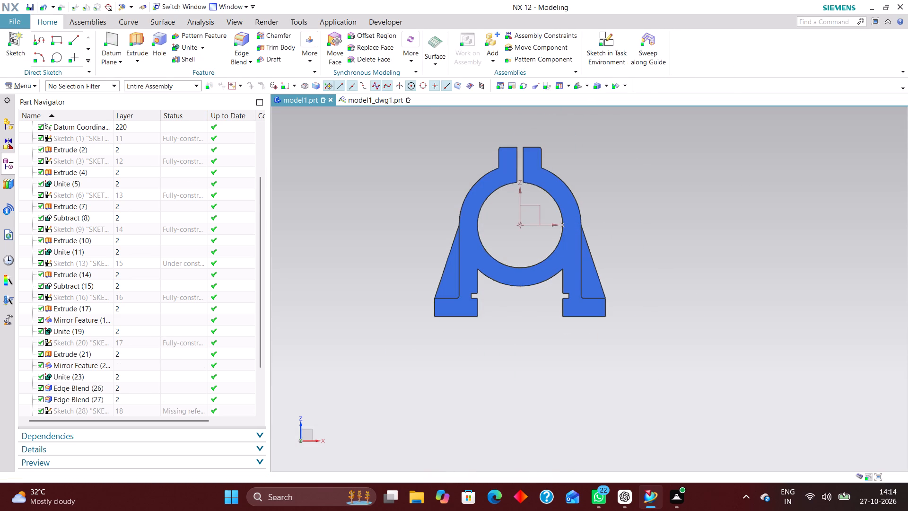
# Open the foot groove's rectangular sketch, Sketch (28), with rollback and delete its broken 1.6 mm vertical dimension.
pyautogui.scroll(-3, 159, 306)
pyautogui.click(149, 352)
pyautogui.rightClick(149, 354)
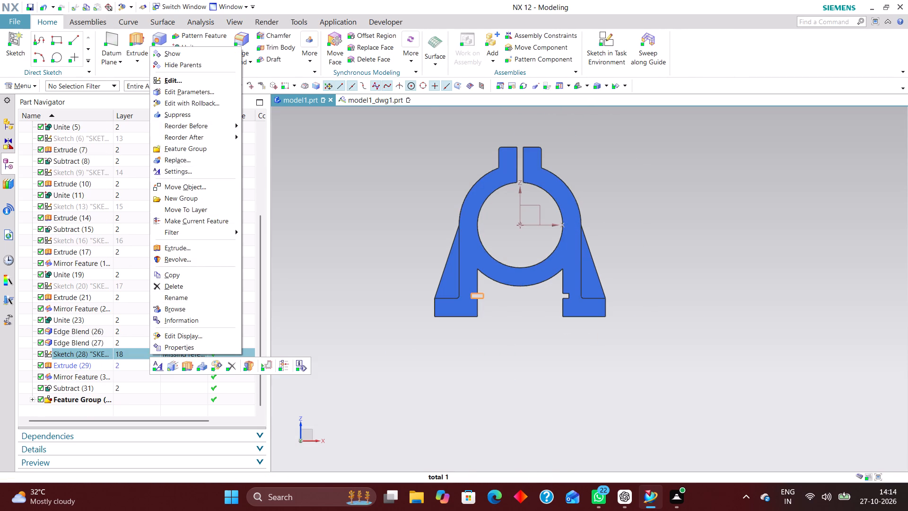
pyautogui.click(198, 103)
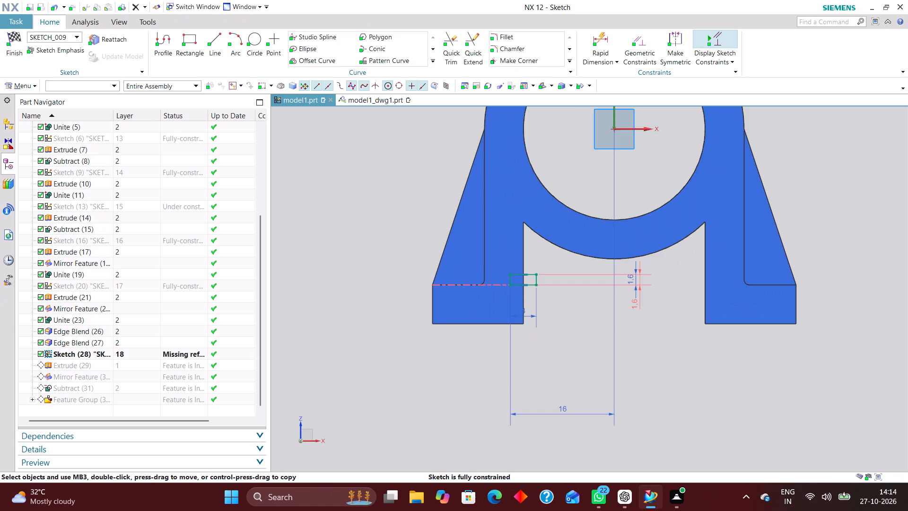
pyautogui.scroll(-2, 432, 229)
pyautogui.scroll(5, 440, 269)
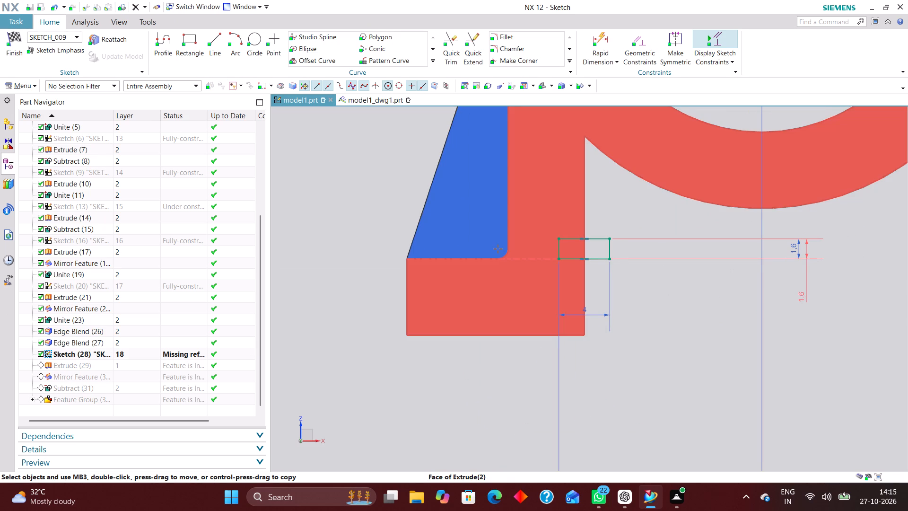
pyautogui.moveTo(473, 300); pyautogui.dragTo(475, 342, button='right')
pyautogui.moveTo(530, 257); pyautogui.dragTo(423, 255, button='right')
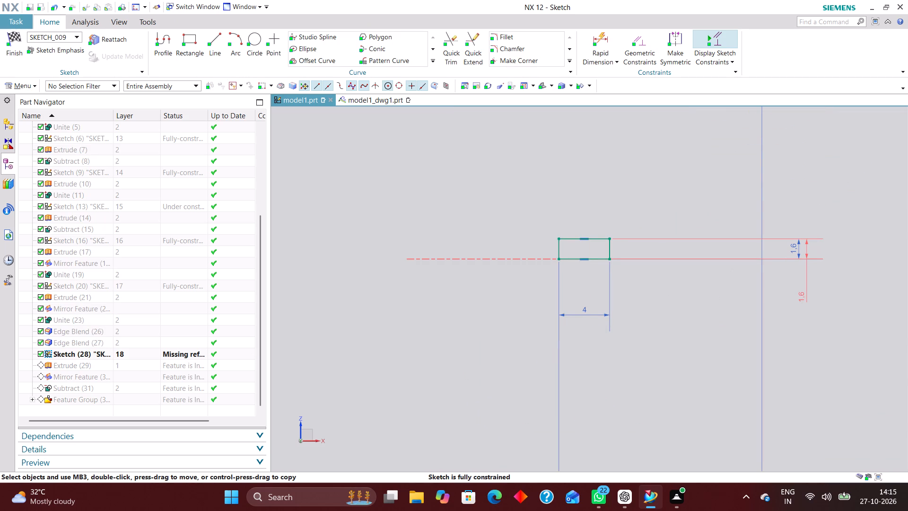
pyautogui.moveTo(805, 282); pyautogui.dragTo(685, 275, button='right')
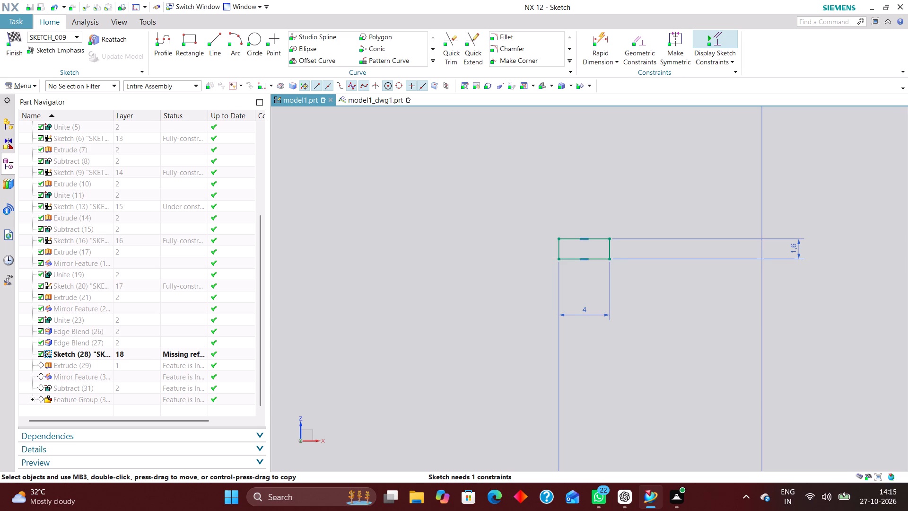
# Show the hidden bracket body again and move the groove rectangle down to just above the foot's bottom edge.
pyautogui.rightClick(82, 331)
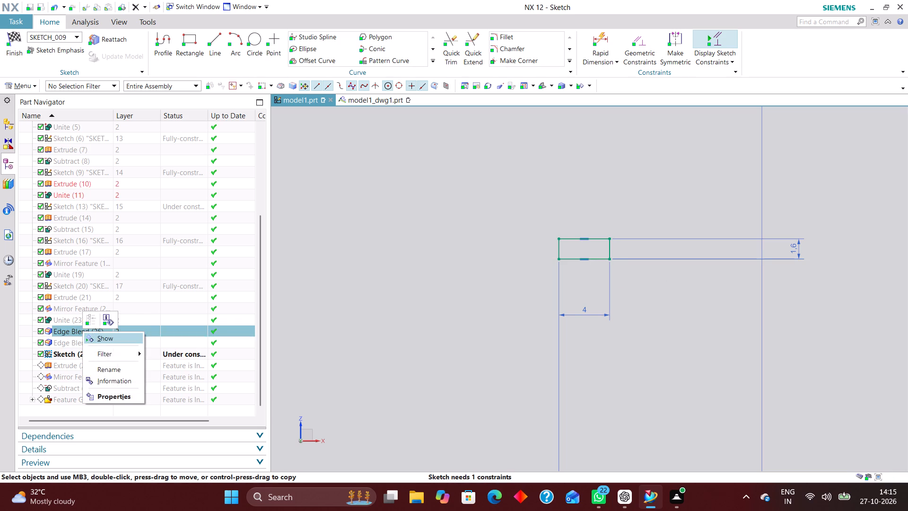
pyautogui.click(97, 336)
pyautogui.scroll(-3, 304, 247)
pyautogui.scroll(3, 468, 277)
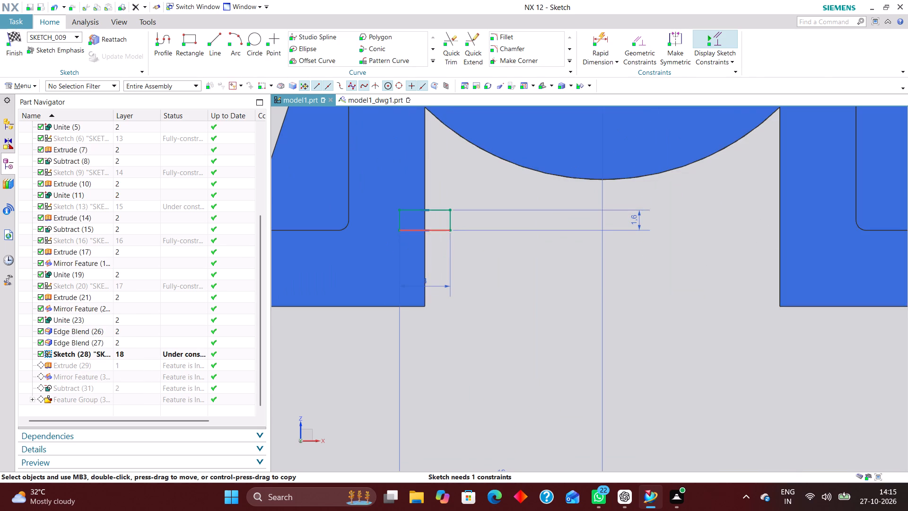
pyautogui.moveTo(441, 230); pyautogui.dragTo(454, 294)
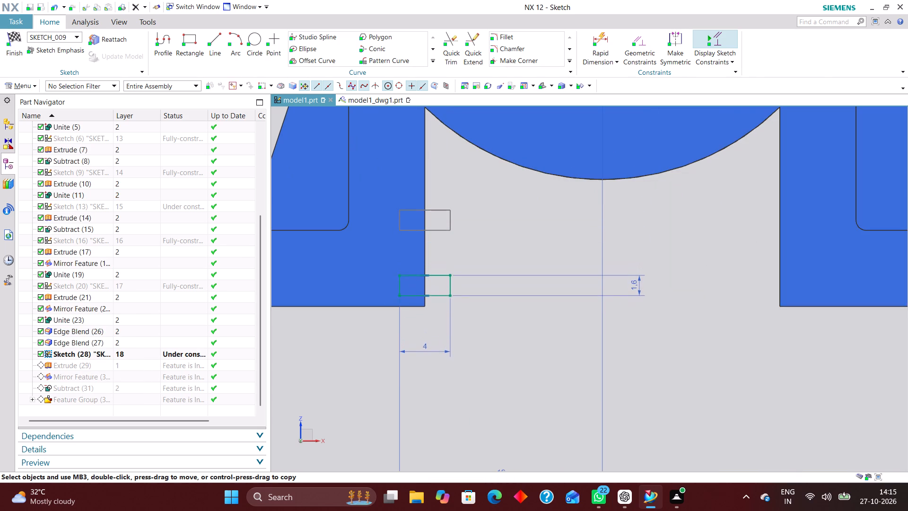
pyautogui.moveTo(454, 294); pyautogui.dragTo(454, 305)
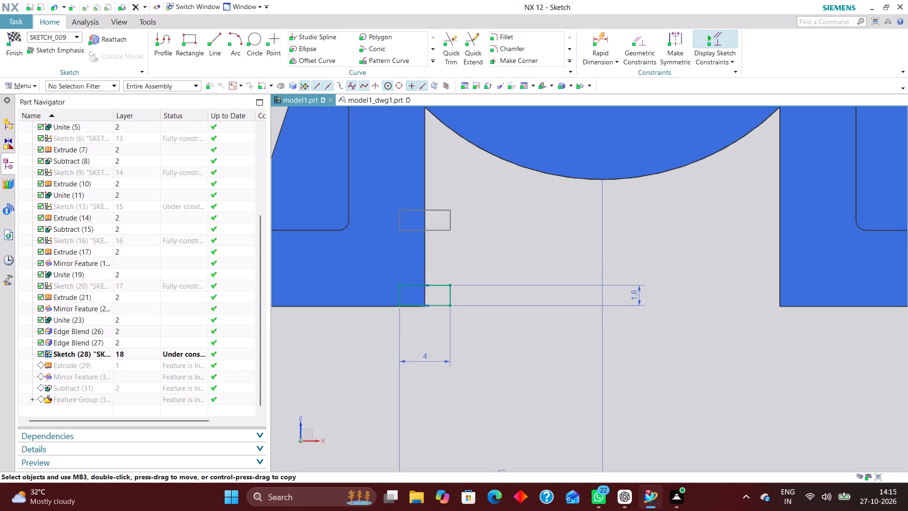
pyautogui.moveTo(454, 305); pyautogui.dragTo(455, 294)
# Constrain the groove rectangle's bottom line onto the foot's bottom edge with Point on Curve and finish the sketch.
pyautogui.click(636, 45)
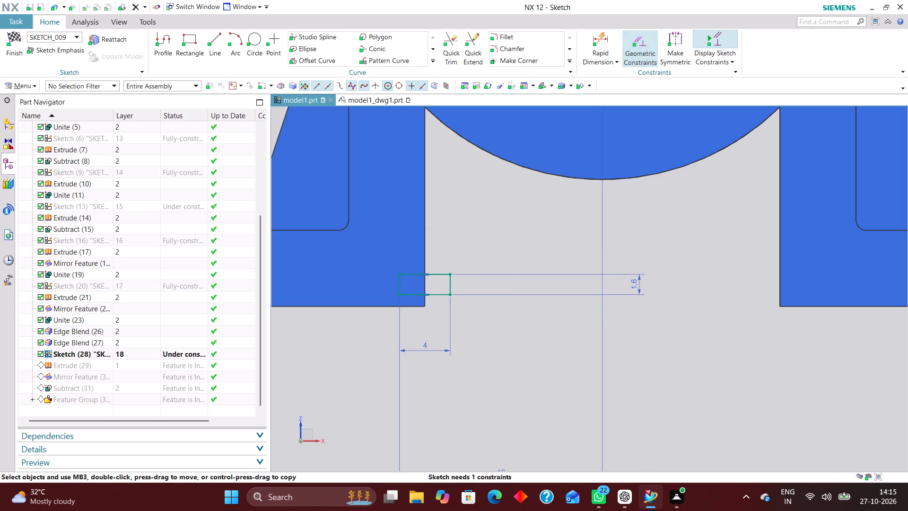
pyautogui.click(113, 48)
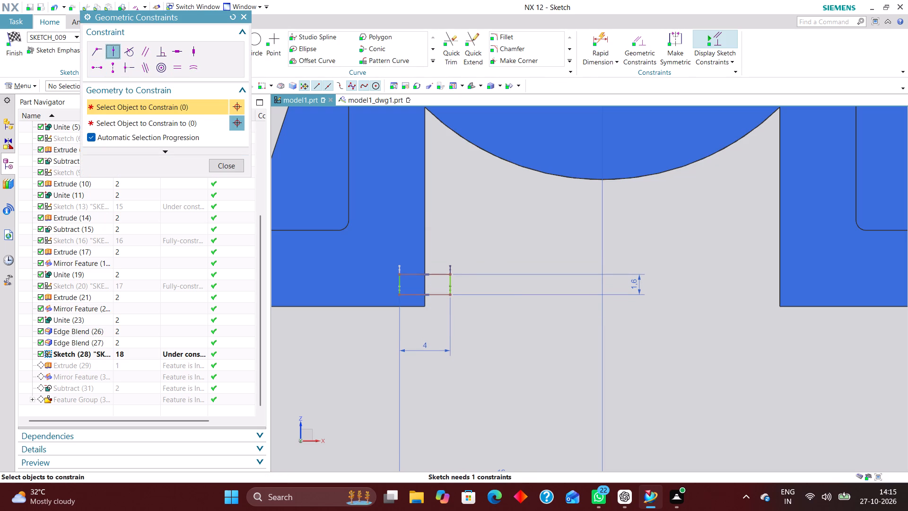
pyautogui.click(427, 297)
pyautogui.click(387, 307)
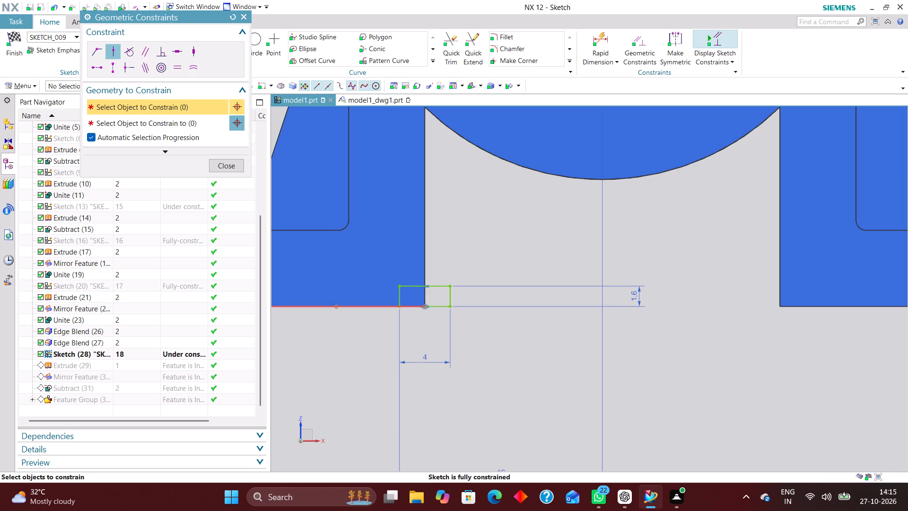
pyautogui.scroll(-3, 533, 293)
pyautogui.click(234, 164)
pyautogui.click(14, 38)
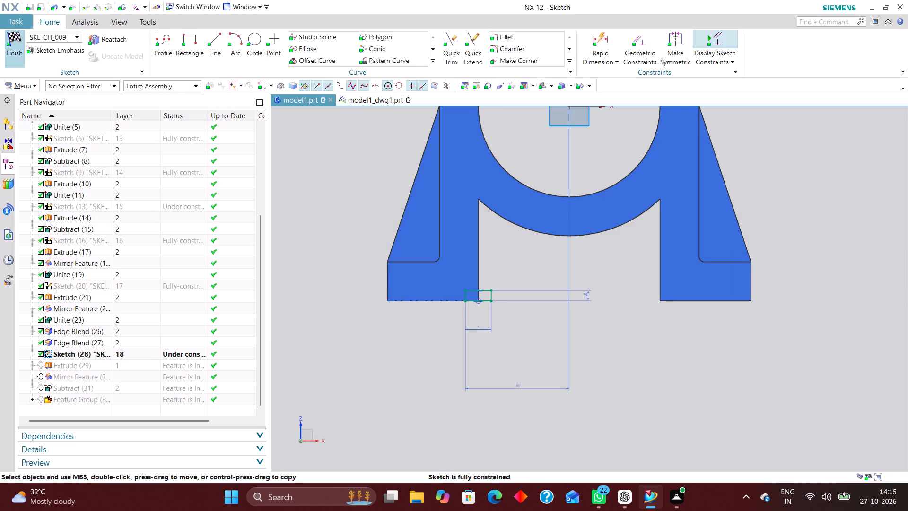
# Inspect the updated bracket from several angles and open the clamp slot sketch, Sketch (13), with rollback.
pyautogui.moveTo(464, 346); pyautogui.dragTo(492, 346, button='middle')
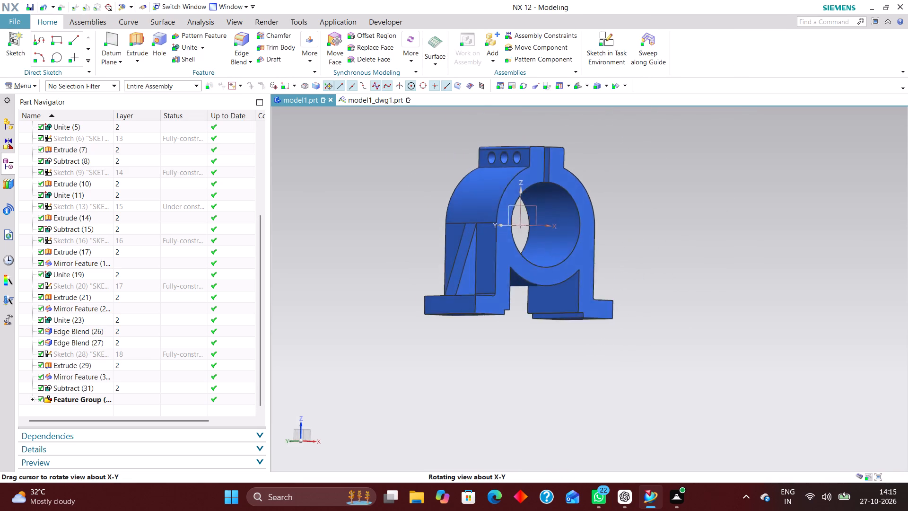
pyautogui.moveTo(492, 346); pyautogui.dragTo(456, 372, button='middle')
pyautogui.moveTo(474, 368); pyautogui.dragTo(527, 363, button='middle')
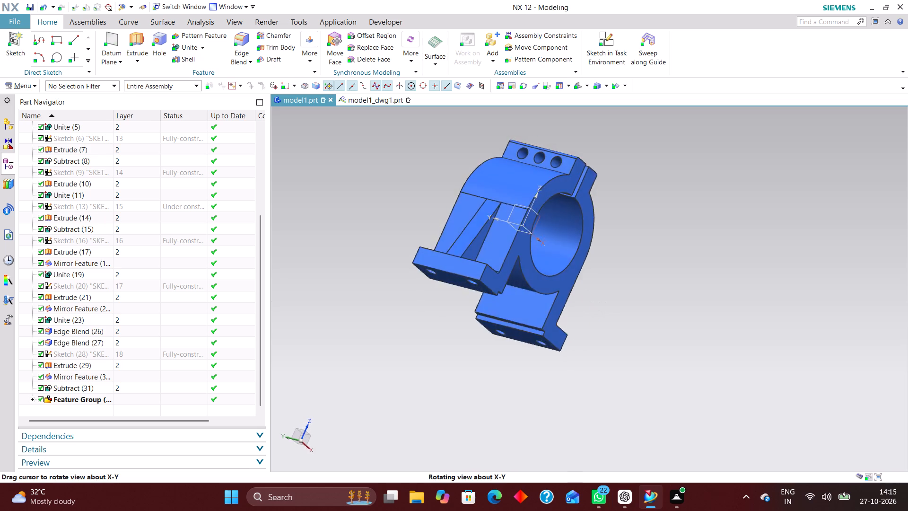
pyautogui.moveTo(527, 363); pyautogui.dragTo(505, 376, button='middle')
pyautogui.moveTo(495, 364); pyautogui.dragTo(460, 353, button='middle')
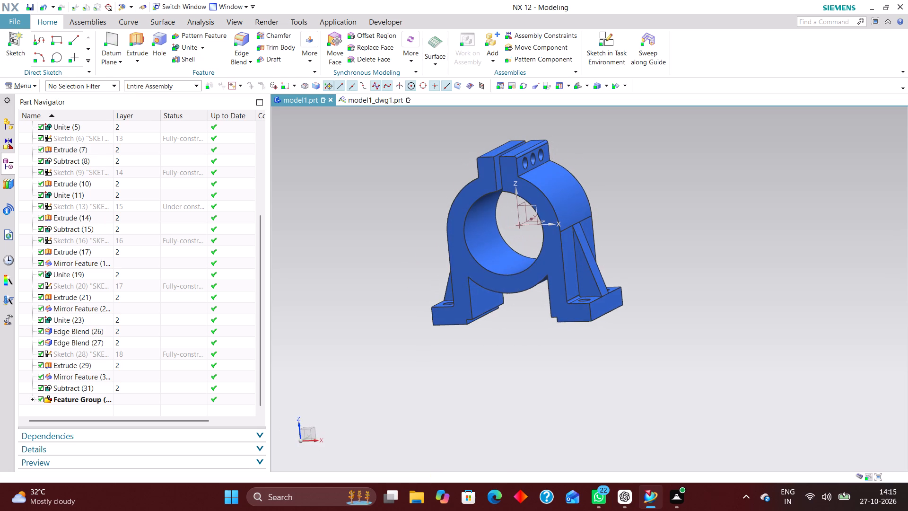
pyautogui.click(139, 207)
pyautogui.rightClick(140, 208)
pyautogui.click(184, 231)
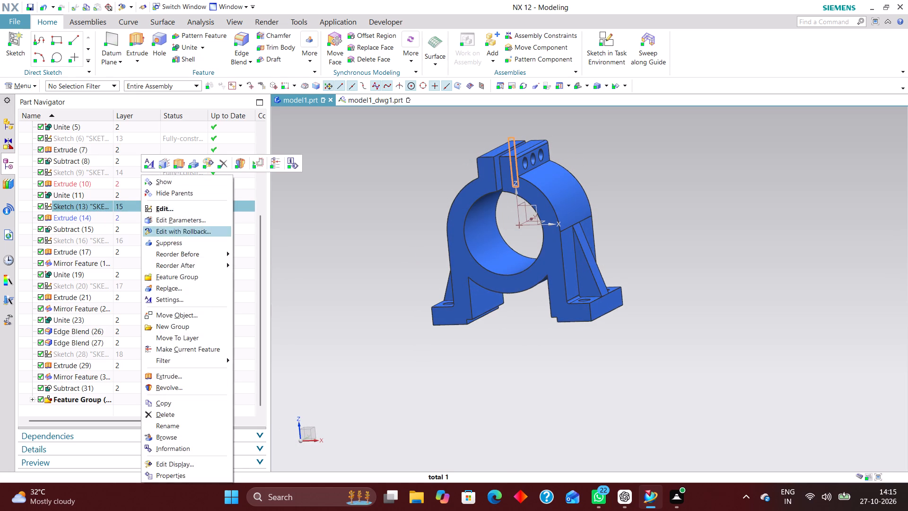
pyautogui.scroll(-1, 410, 193)
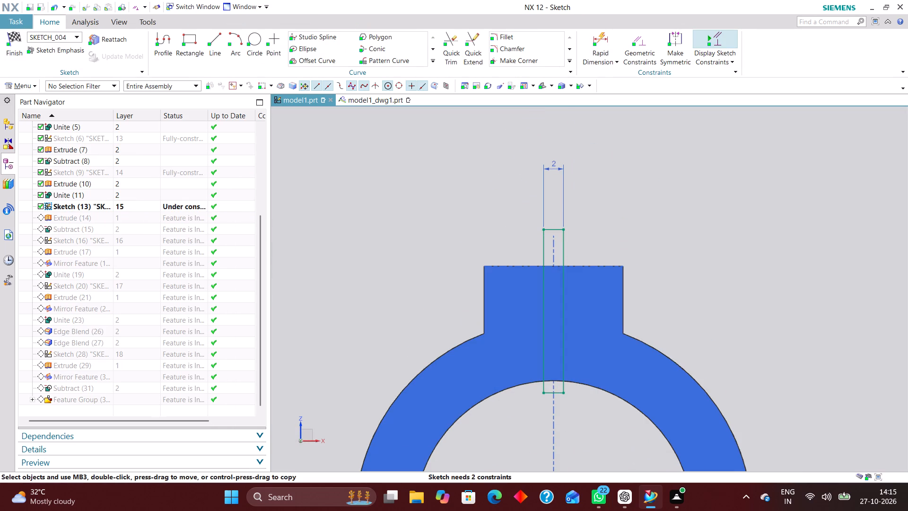
# Dimension the length of the clamp slot rectangle's vertical side, placing the dimension outside the body.
pyautogui.click(646, 46)
pyautogui.scroll(-3, 471, 136)
pyautogui.scroll(2, 514, 258)
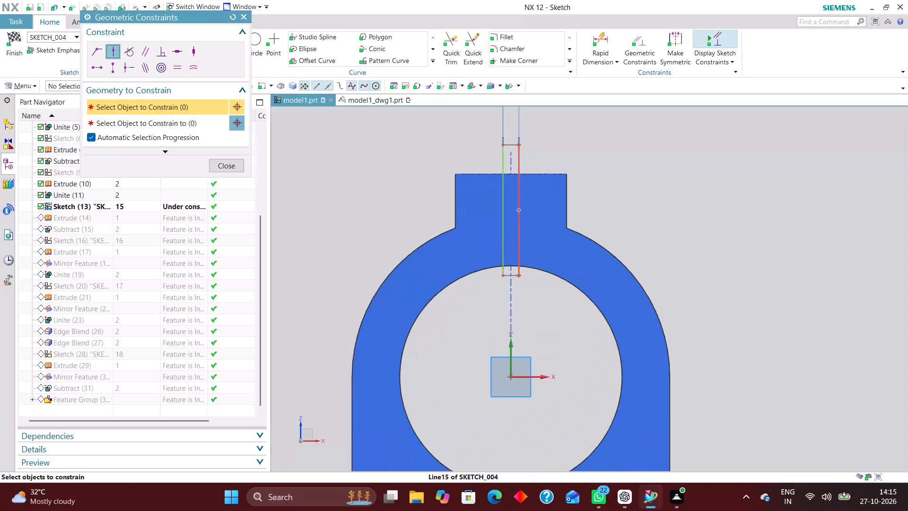
pyautogui.click(607, 40)
pyautogui.scroll(-2, 531, 228)
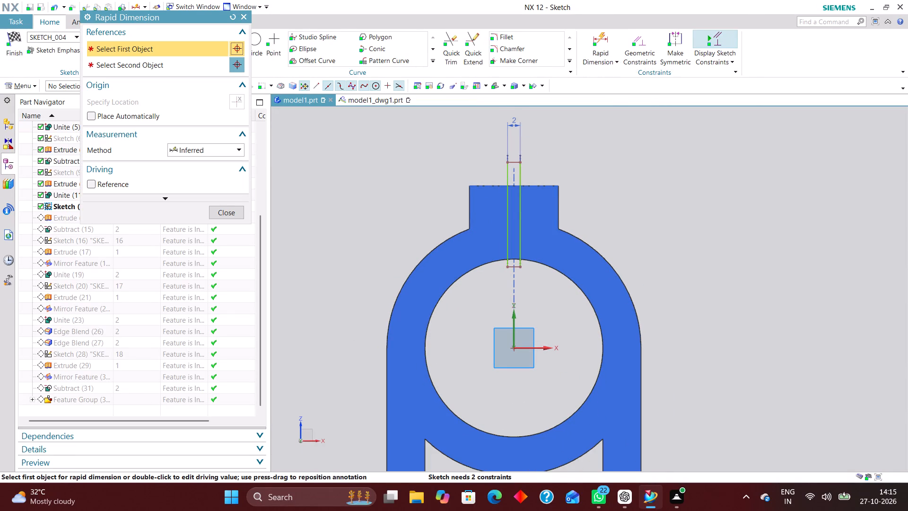
pyautogui.click(522, 212)
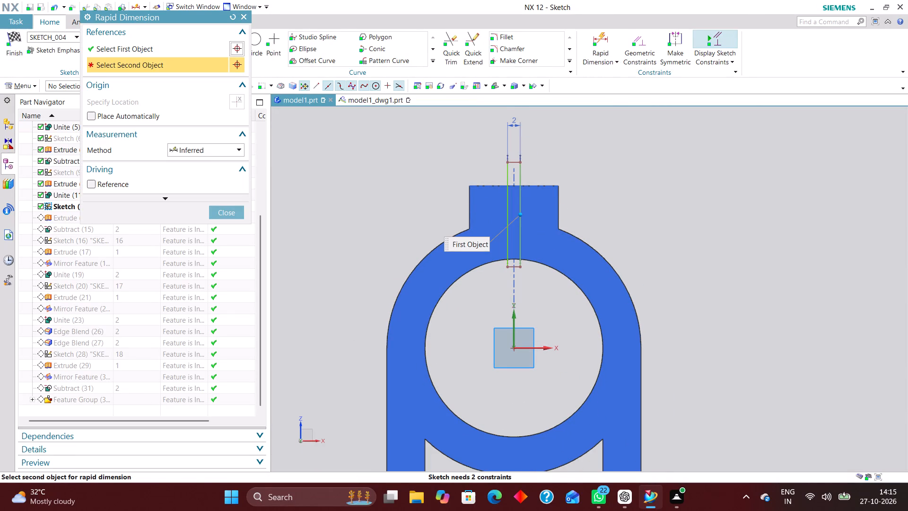
pyautogui.click(230, 15)
pyautogui.click(521, 229)
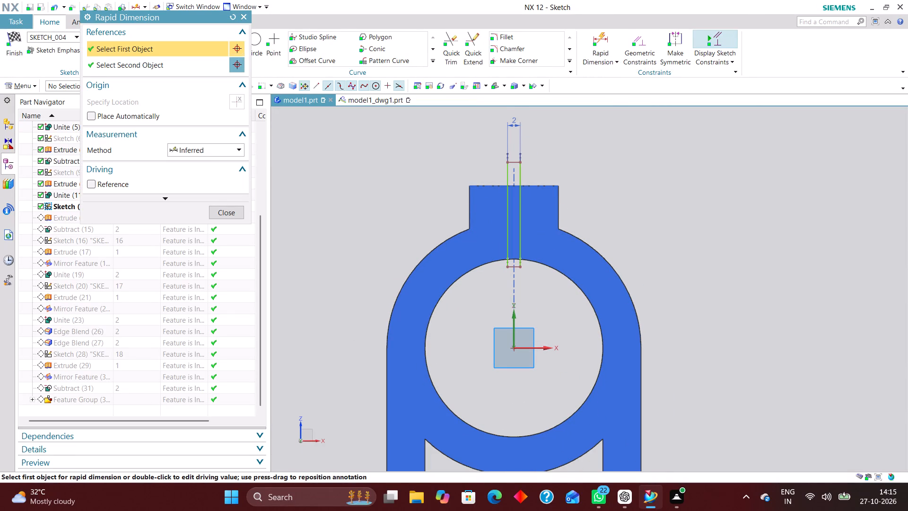
pyautogui.click(671, 226)
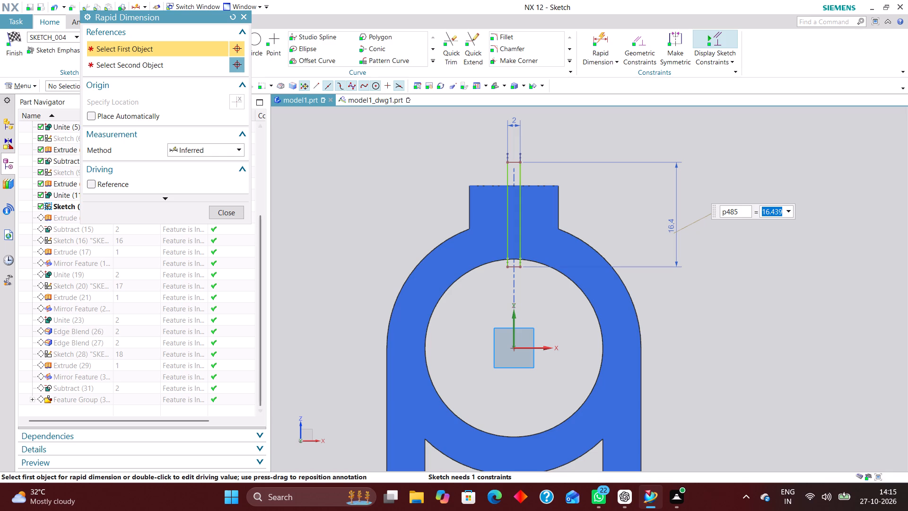
# Dimension the vertical distance from the sketch's X axis to the slot rectangle's lower line and finish the sketch.
pyautogui.click(536, 346)
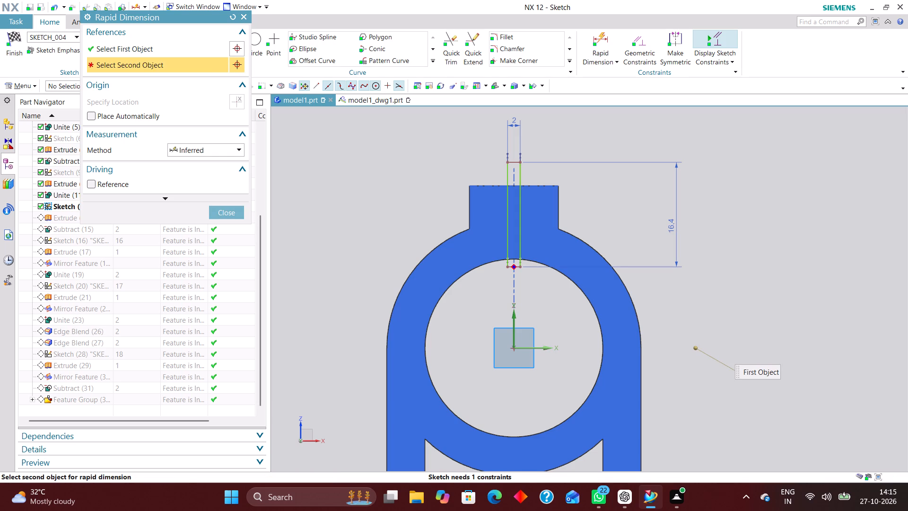
pyautogui.click(514, 266)
pyautogui.click(690, 306)
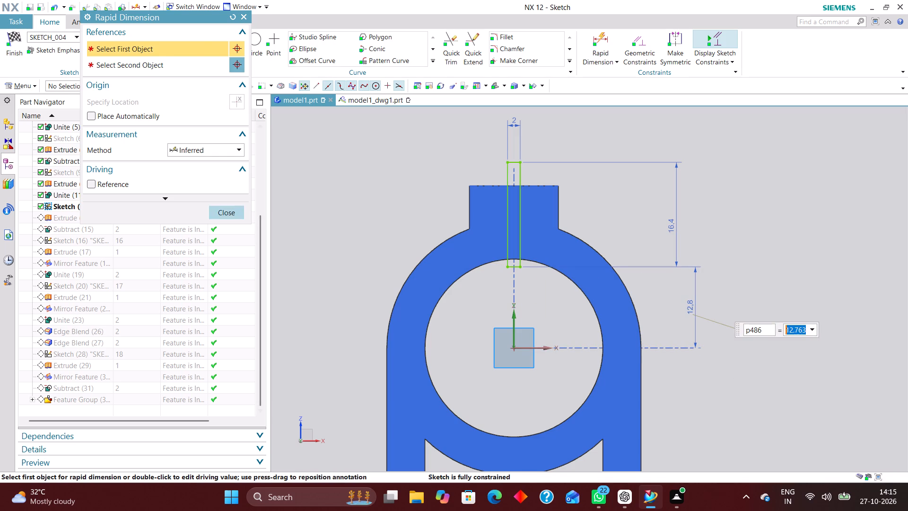
pyautogui.click(232, 213)
pyautogui.click(11, 40)
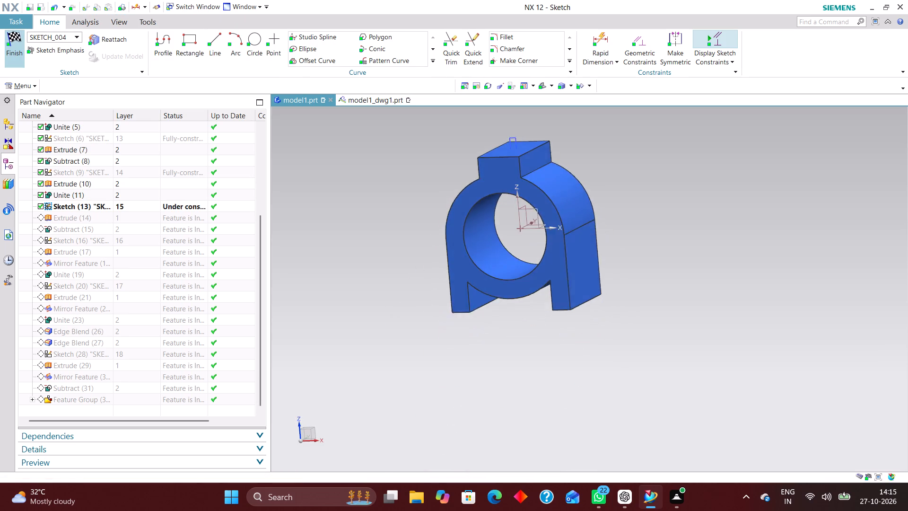
# Switch to the model1_dwg1 drawing and update its out-of-date views.
pyautogui.scroll(1, 575, 164)
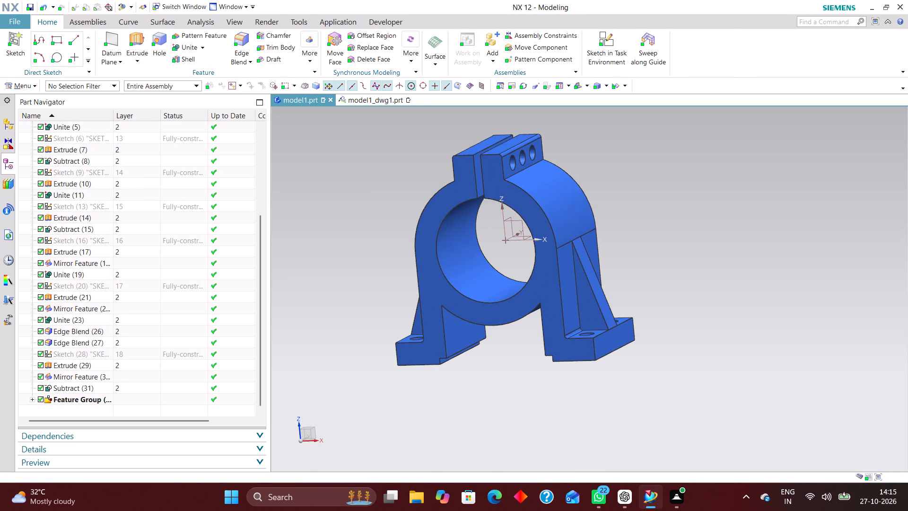
pyautogui.click(384, 102)
pyautogui.scroll(-3, 437, 204)
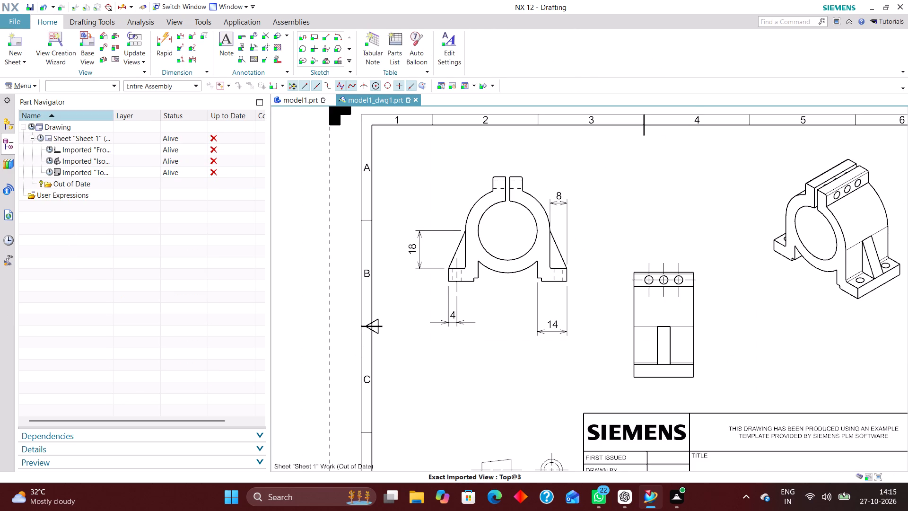
pyautogui.click(31, 125)
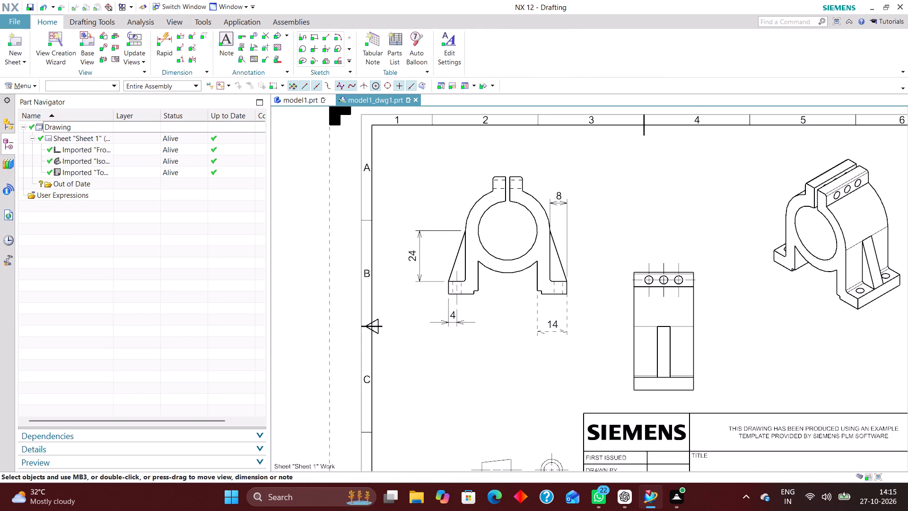
# Replace the detached 14 mm dimension under the front view with a new one from the leg's inner corner to the foot's outer edge.
pyautogui.scroll(-2, 336, 203)
pyautogui.scroll(2, 515, 294)
pyautogui.scroll(2, 440, 280)
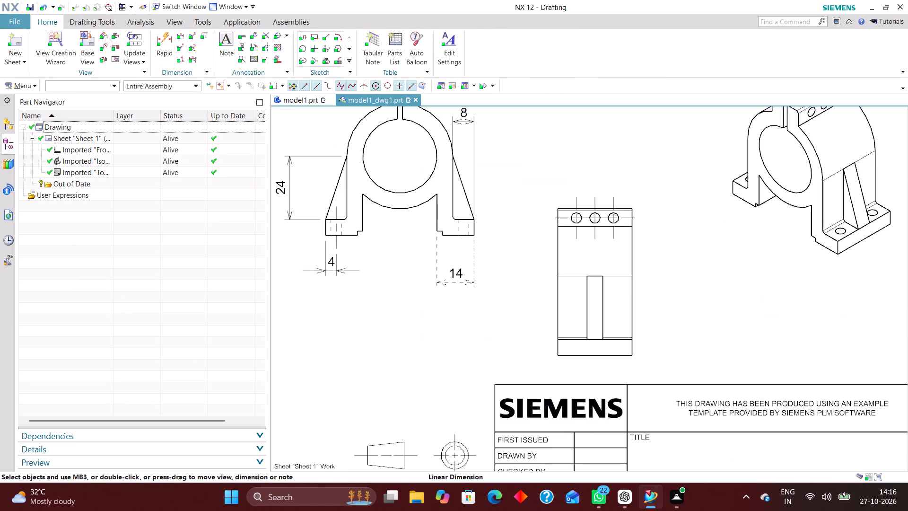
pyautogui.moveTo(439, 275); pyautogui.dragTo(381, 267, button='right')
pyautogui.click(168, 40)
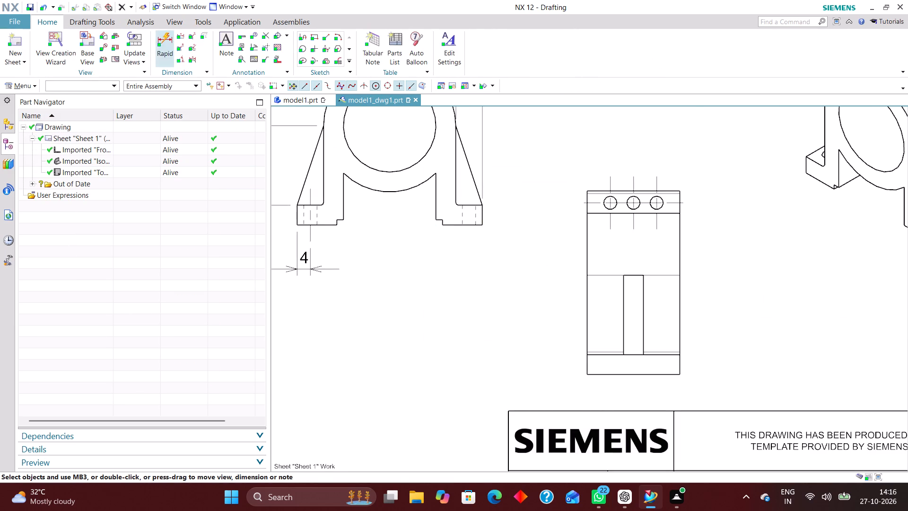
pyautogui.click(433, 217)
pyautogui.click(482, 223)
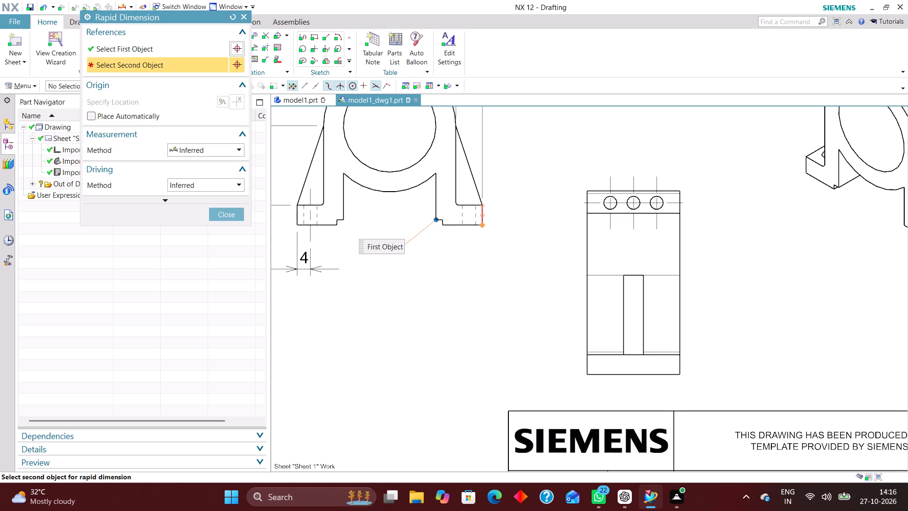
pyautogui.click(458, 289)
# Add a vertical dimension in the front view from the clamp lug's top edge to where its side meets the outer arc.
pyautogui.scroll(-2, 460, 300)
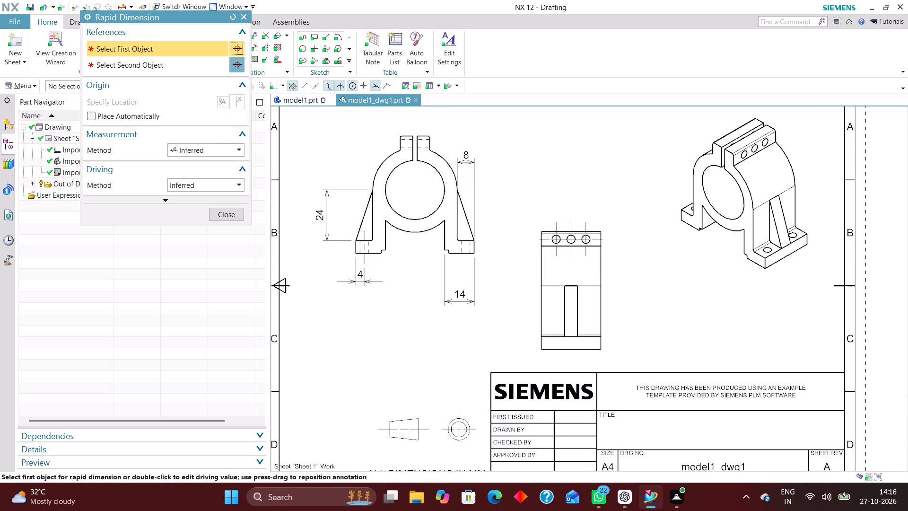
pyautogui.scroll(-2, 400, 228)
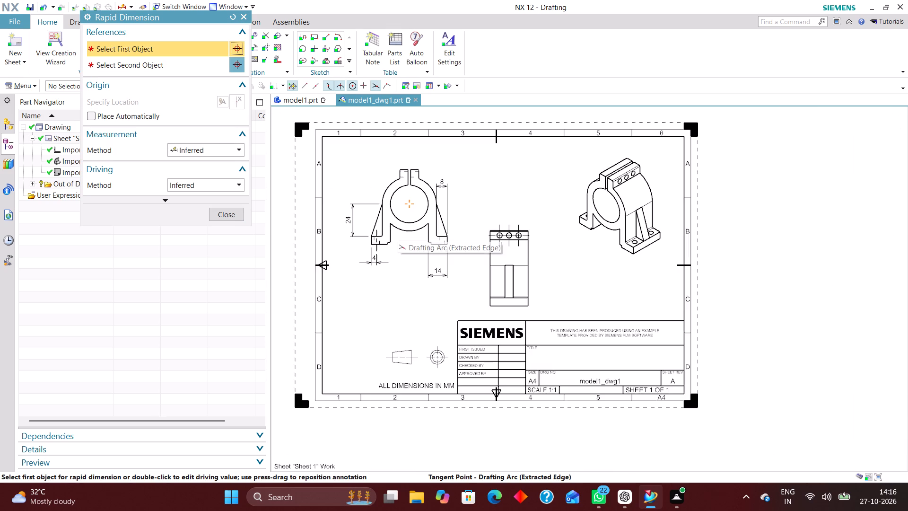
pyautogui.scroll(2, 506, 236)
pyautogui.scroll(-1, 420, 229)
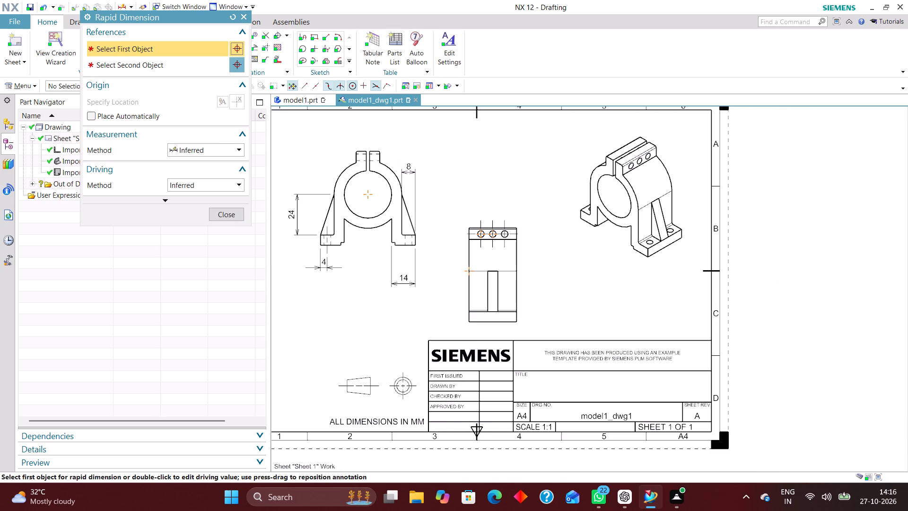
pyautogui.scroll(4, 364, 148)
pyautogui.scroll(-2, 381, 190)
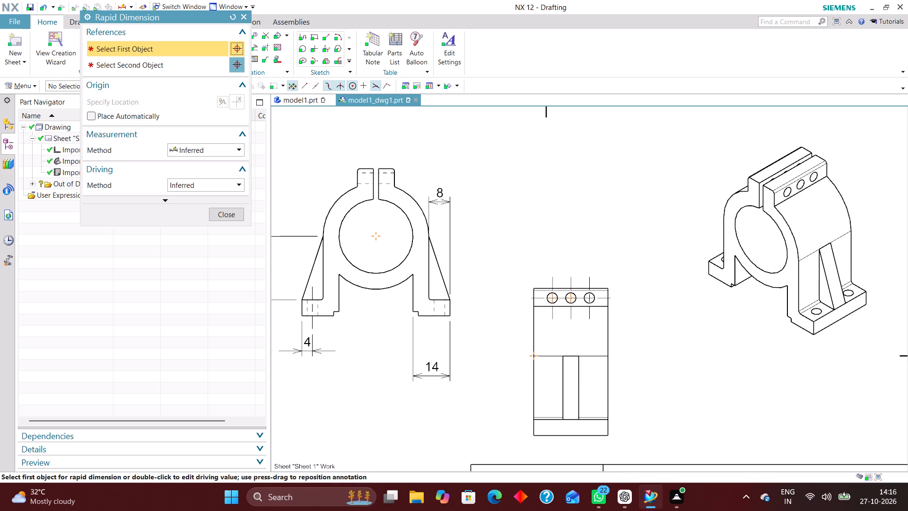
pyautogui.scroll(8, 410, 172)
pyautogui.click(372, 162)
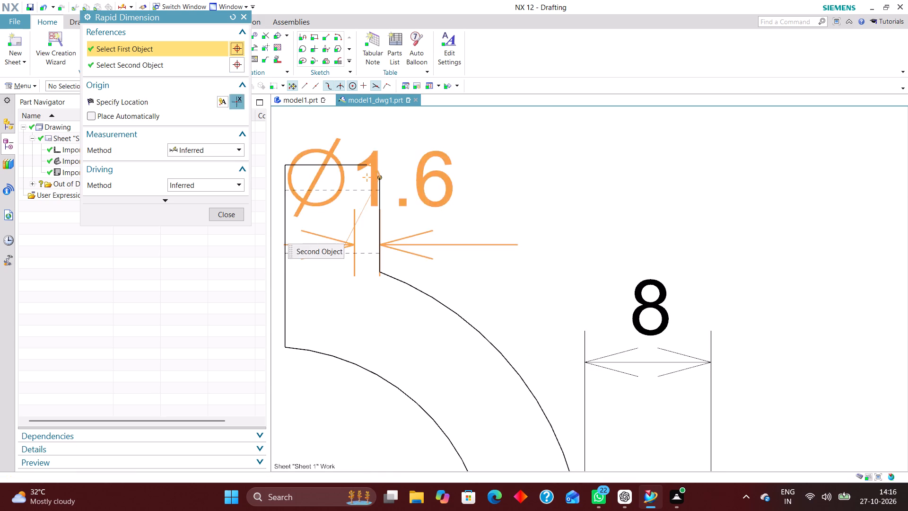
pyautogui.click(380, 272)
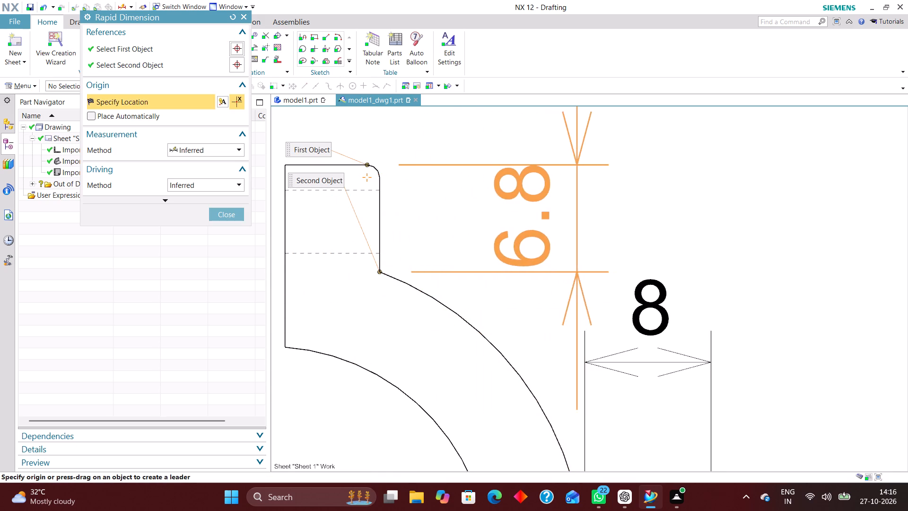
pyautogui.scroll(-4, 501, 218)
pyautogui.click(593, 220)
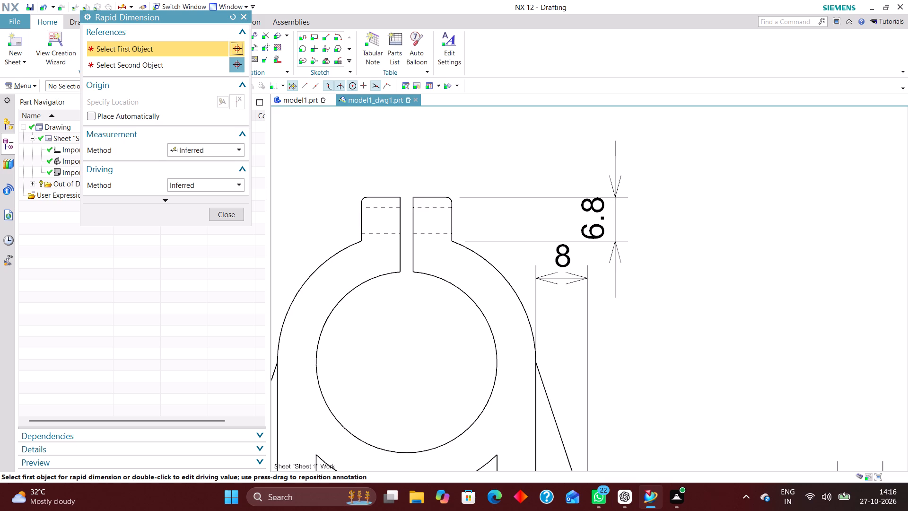
pyautogui.scroll(4, 367, 189)
pyautogui.click(224, 215)
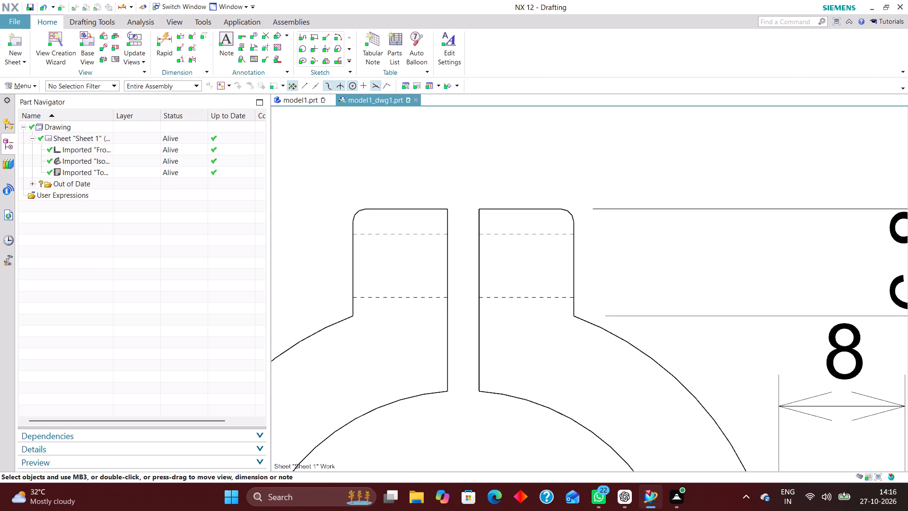
# Add a 2D centerline between the clamp hole's hidden lines in the front view, extending it 13 mm across the second lug.
pyautogui.click(278, 31)
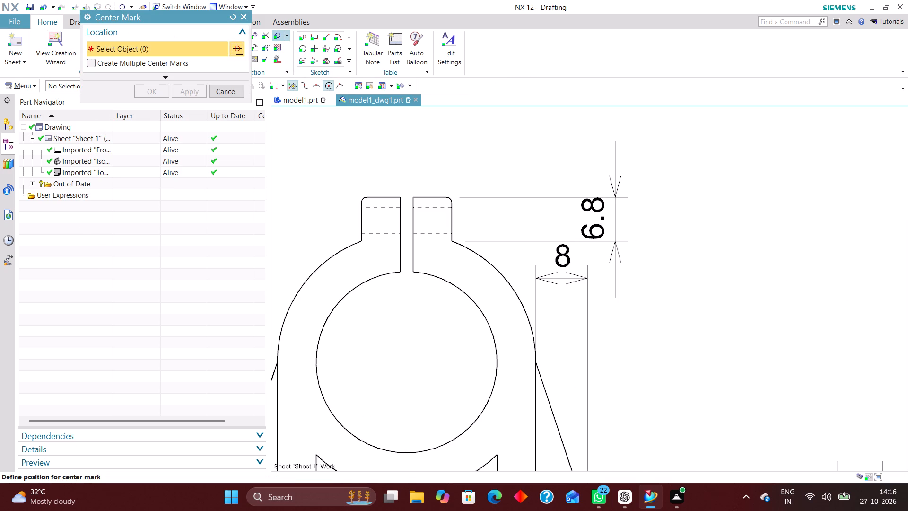
pyautogui.click(288, 35)
pyautogui.click(314, 91)
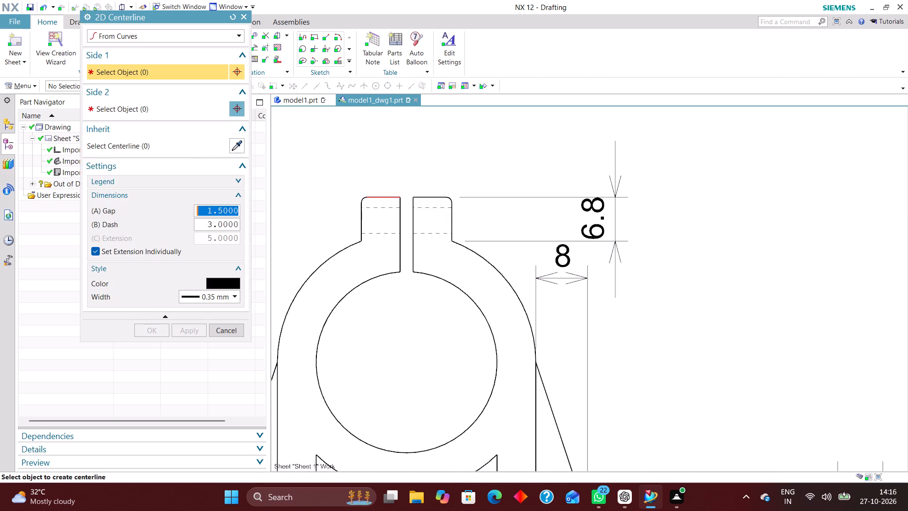
pyautogui.click(379, 205)
pyautogui.click(379, 231)
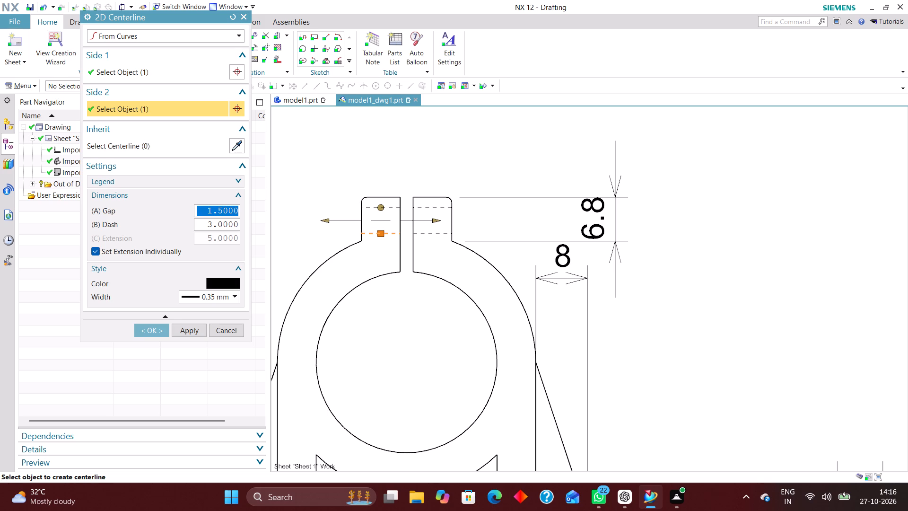
pyautogui.moveTo(438, 219); pyautogui.dragTo(490, 220)
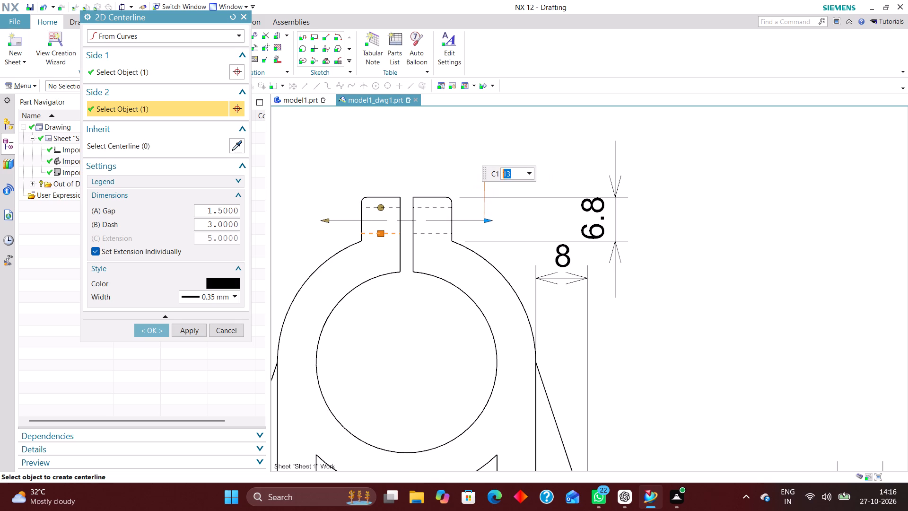
pyautogui.click(158, 328)
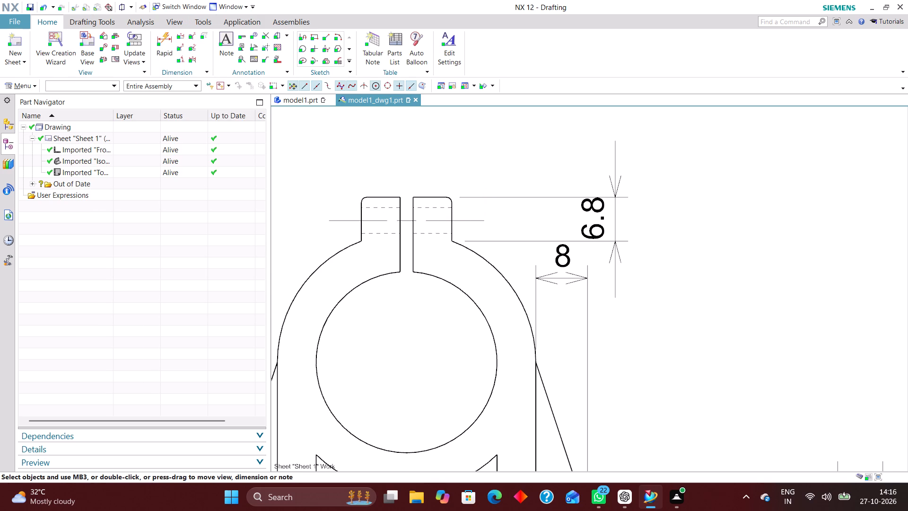
# Add a vertical dimension in the front view from the clamp lug's top edge to the clamp hole's centerline.
pyautogui.click(169, 41)
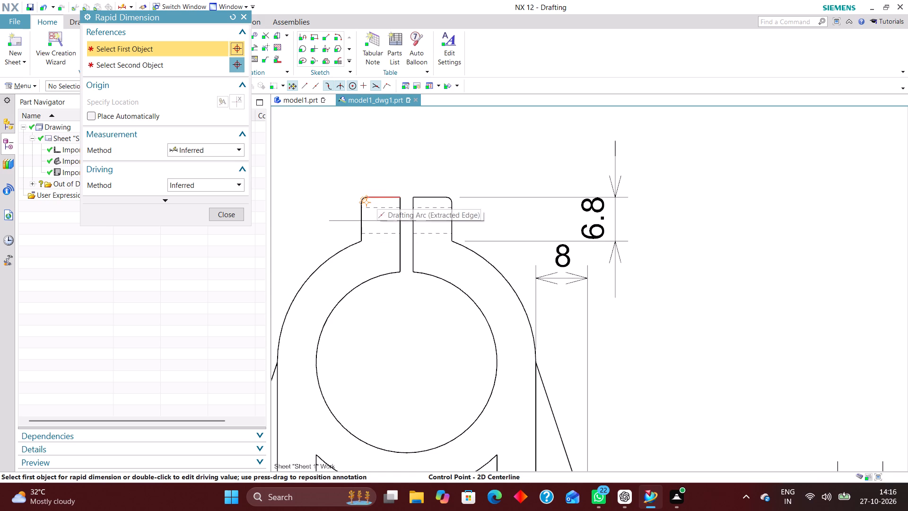
pyautogui.scroll(5, 376, 198)
pyautogui.click(349, 192)
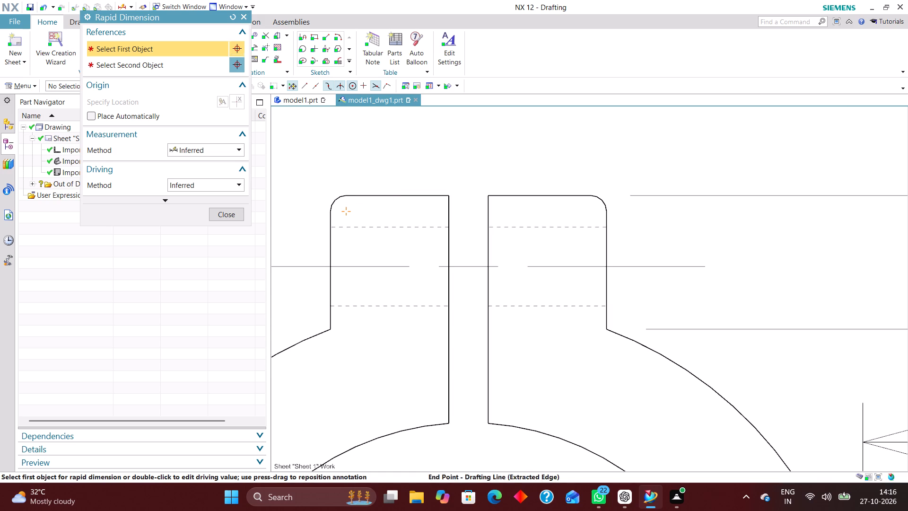
pyautogui.click(378, 265)
pyautogui.scroll(-5, 470, 276)
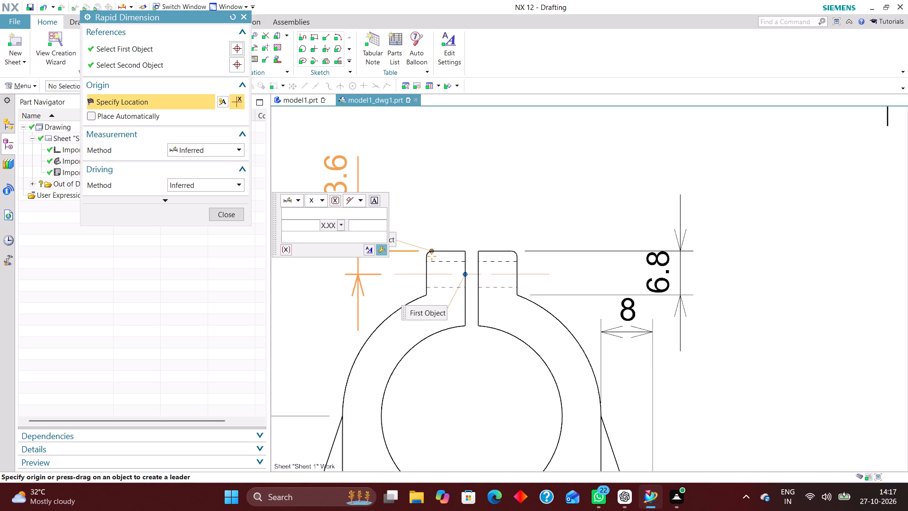
pyautogui.click(335, 176)
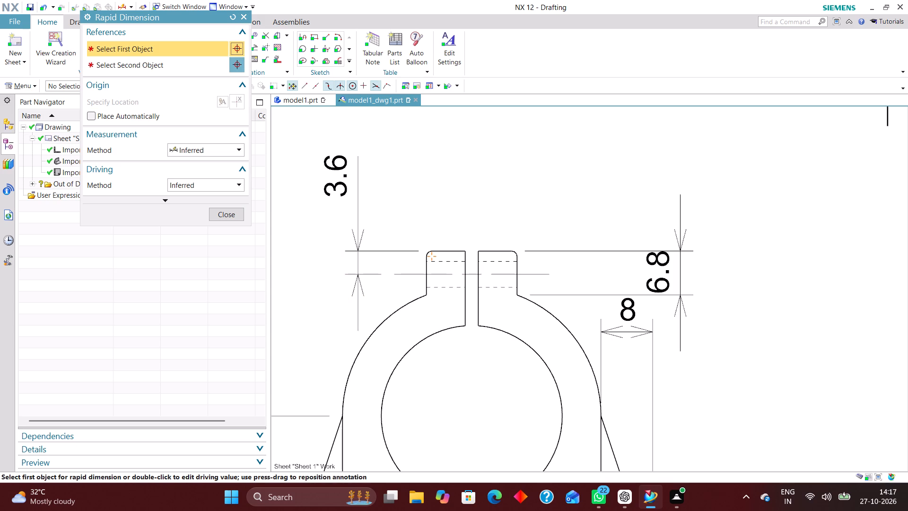
# Set the clamp lug height dimension in the front view to zero decimal places.
pyautogui.scroll(-1, 428, 213)
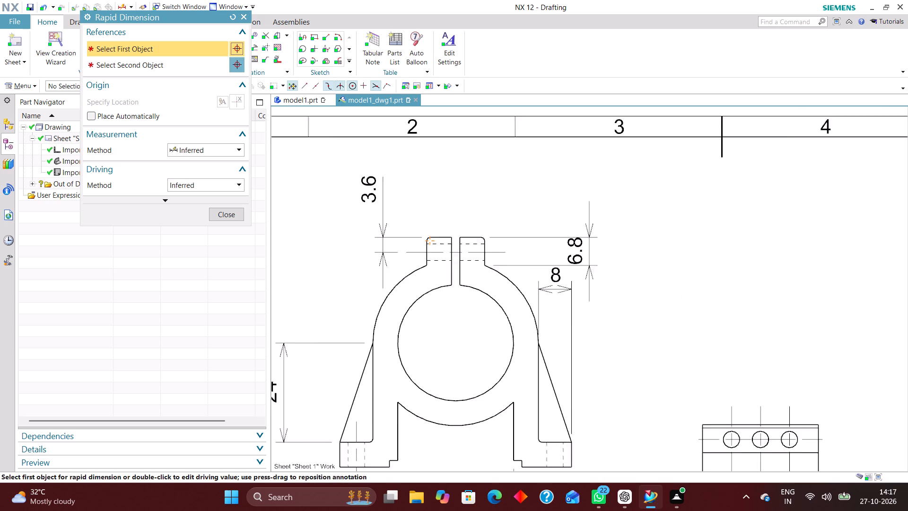
pyautogui.scroll(-2, 427, 213)
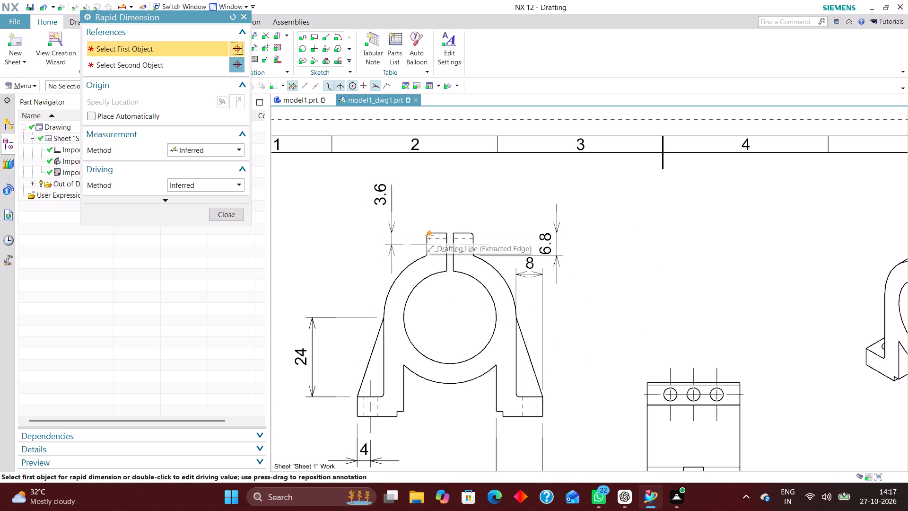
pyautogui.doubleClick(554, 244)
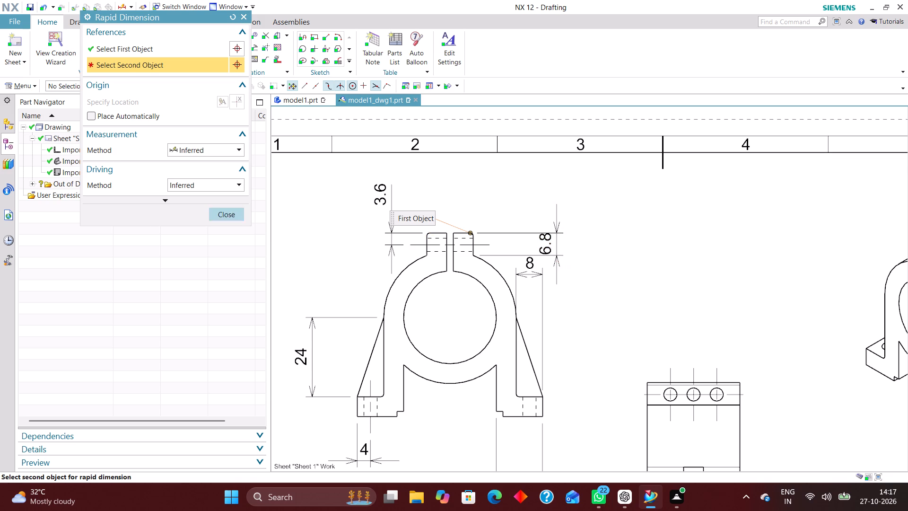
pyautogui.click(215, 214)
pyautogui.doubleClick(677, 264)
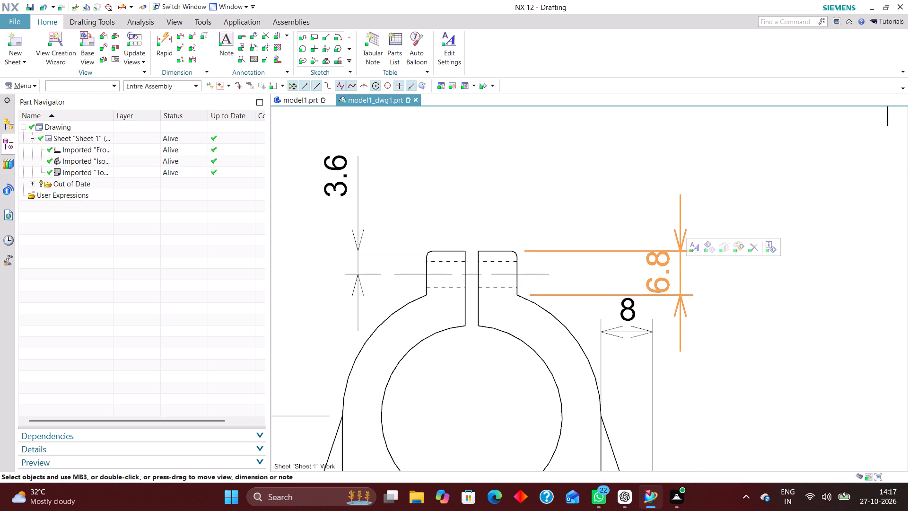
pyautogui.click(721, 309)
pyautogui.doubleClick(663, 276)
pyautogui.click(725, 302)
pyautogui.click(725, 361)
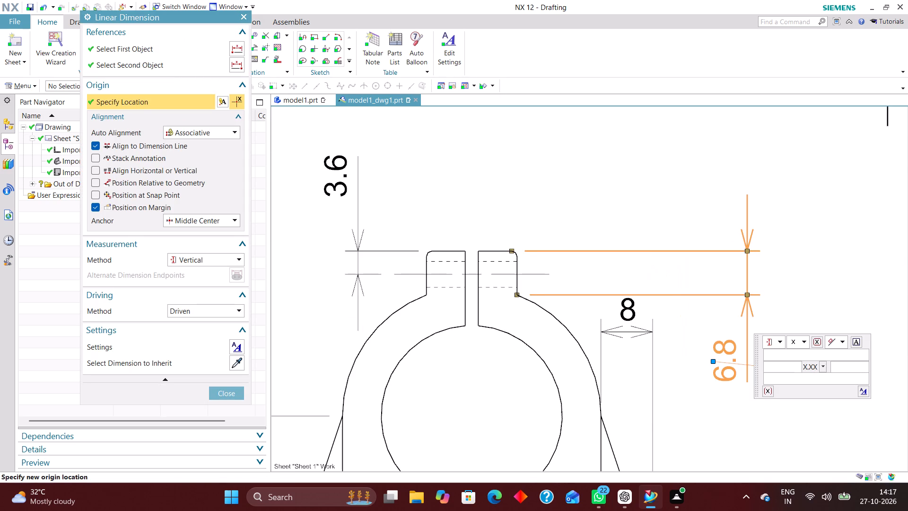
pyautogui.click(820, 362)
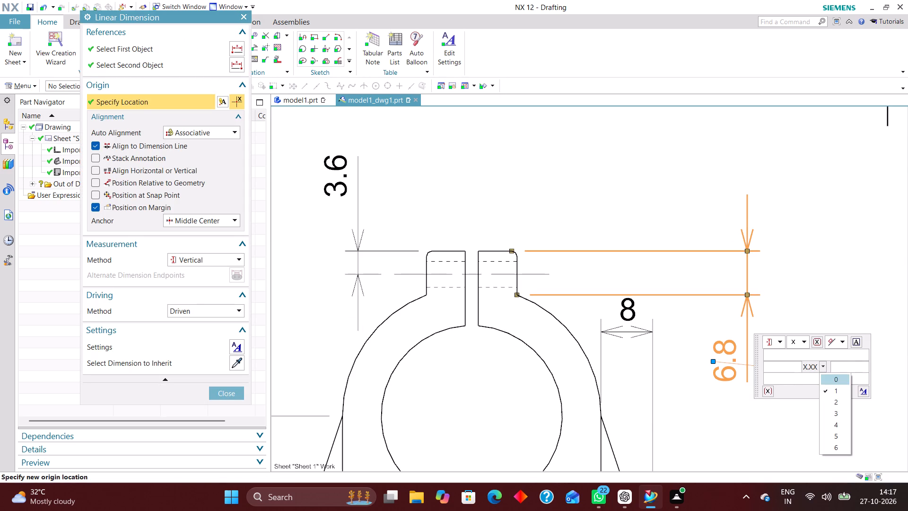
pyautogui.click(831, 378)
pyautogui.click(228, 388)
# Reposition the lug height dimension with its text above the lug, and move the 8 mm dimension down beside the rib.
pyautogui.scroll(-2, 367, 281)
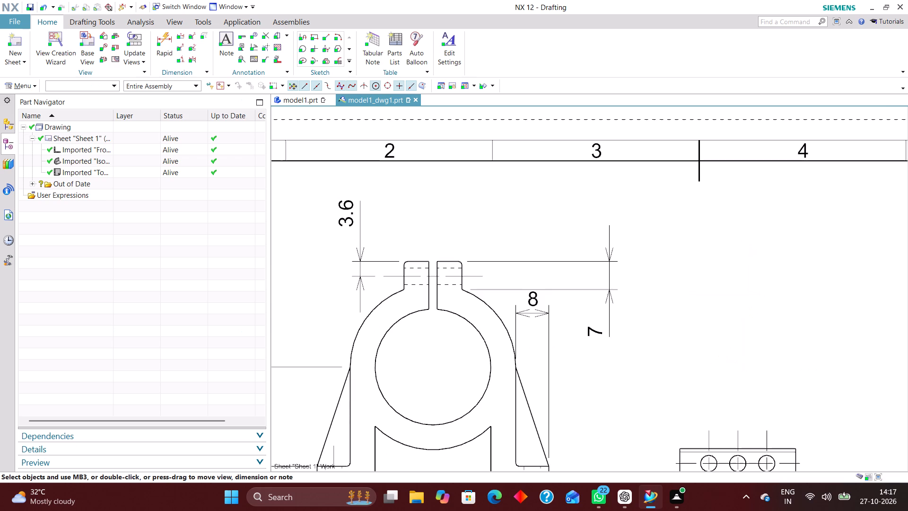
pyautogui.moveTo(612, 294); pyautogui.dragTo(544, 220)
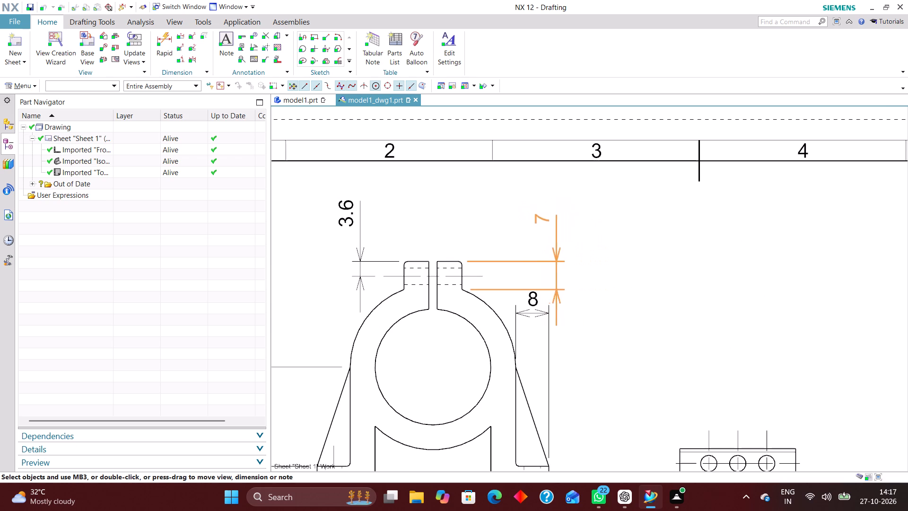
pyautogui.moveTo(544, 220); pyautogui.dragTo(579, 221)
pyautogui.scroll(-3, 489, 282)
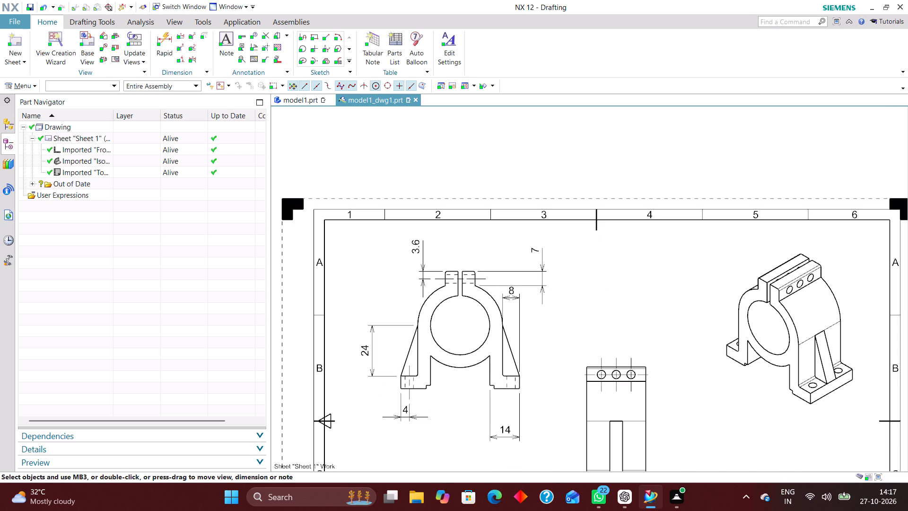
pyautogui.moveTo(514, 294); pyautogui.dragTo(559, 340)
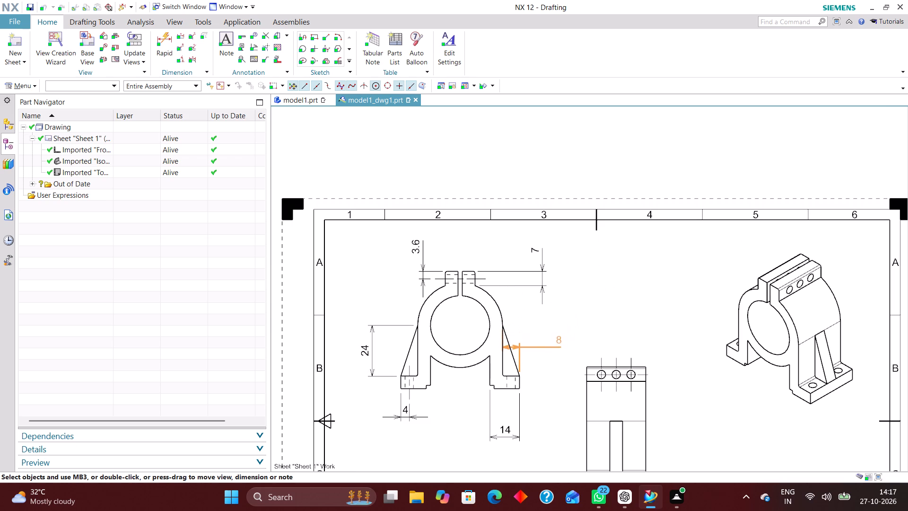
pyautogui.moveTo(559, 340); pyautogui.dragTo(556, 334)
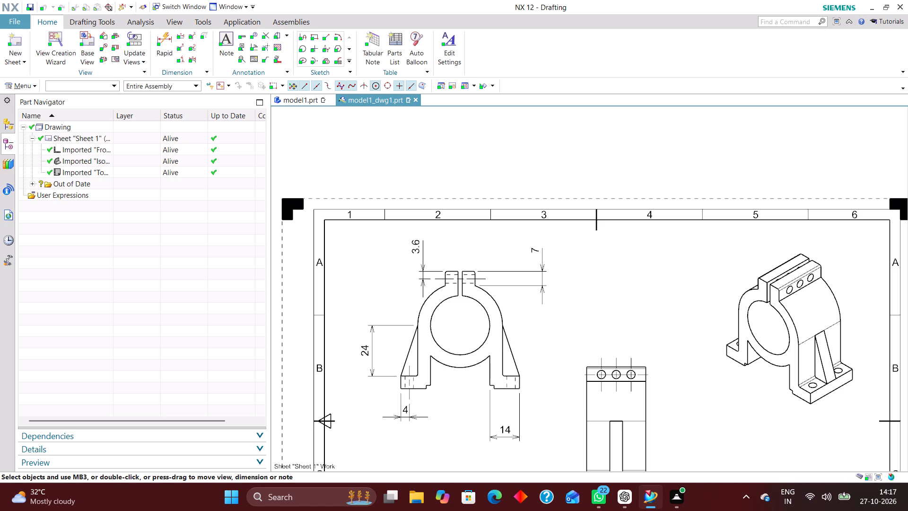
# Add a radial dimension to the front view's bore circle, placing its text inside the bore.
pyautogui.scroll(-2, 397, 285)
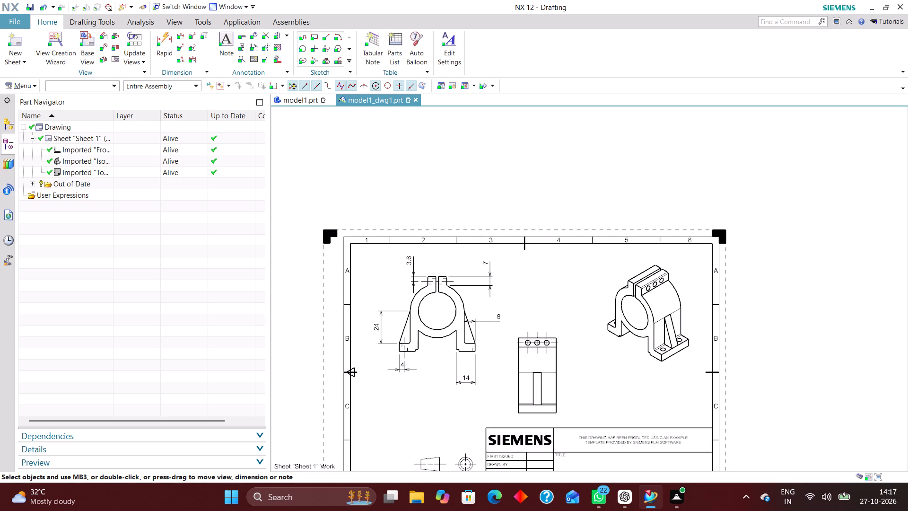
pyautogui.click(166, 39)
pyautogui.click(228, 150)
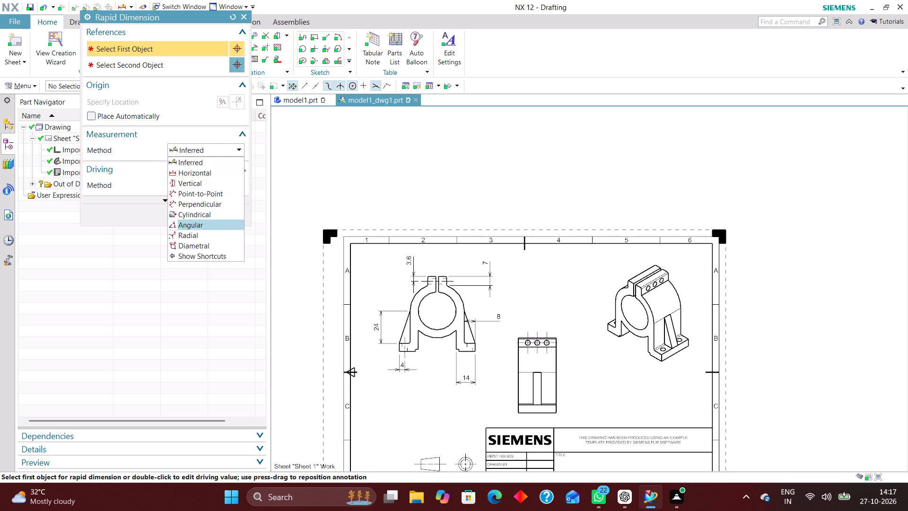
pyautogui.click(216, 235)
pyautogui.scroll(4, 454, 304)
pyautogui.click(455, 301)
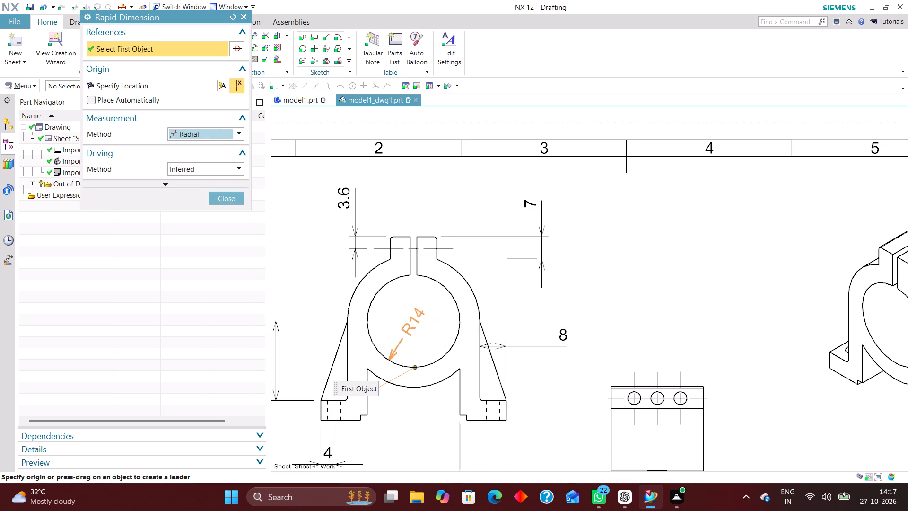
pyautogui.click(412, 300)
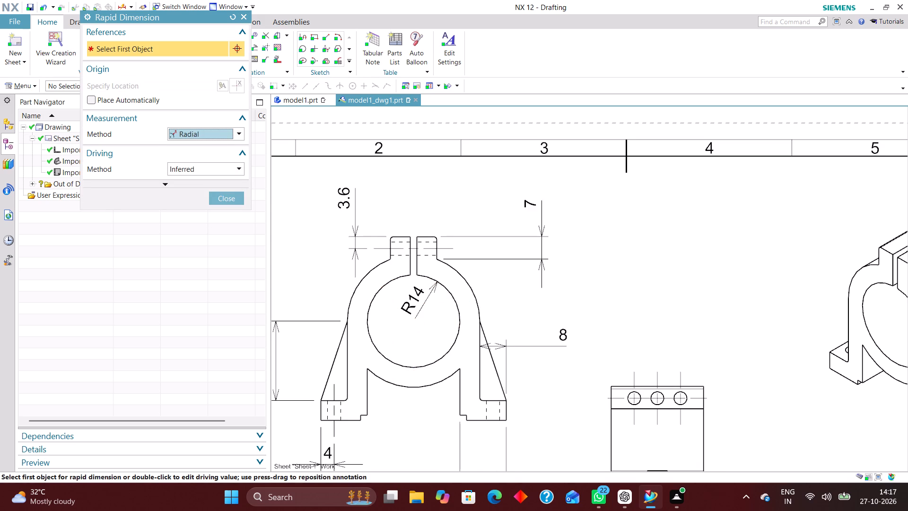
# Add a radial dimension to the bracket's outer arc in the front view.
pyautogui.click(351, 297)
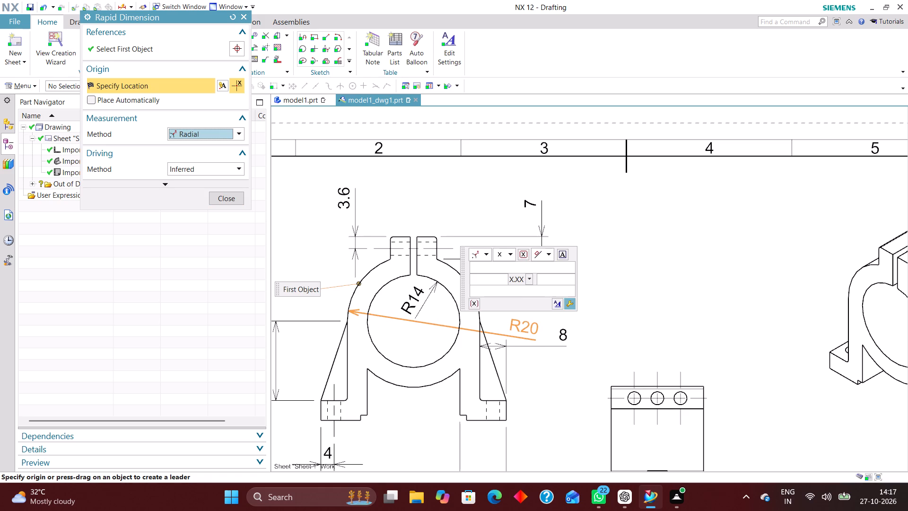
pyautogui.scroll(-2, 489, 270)
pyautogui.scroll(5, 479, 331)
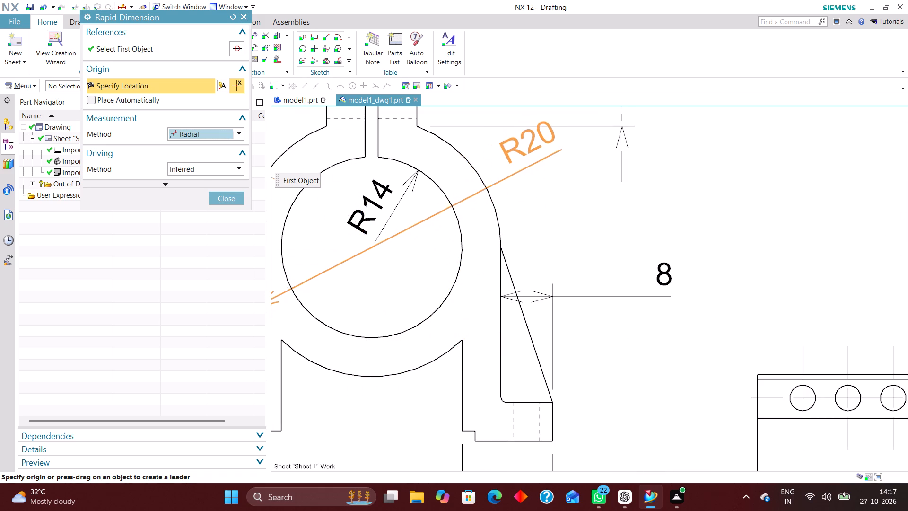
pyautogui.click(534, 133)
pyautogui.scroll(-3, 529, 206)
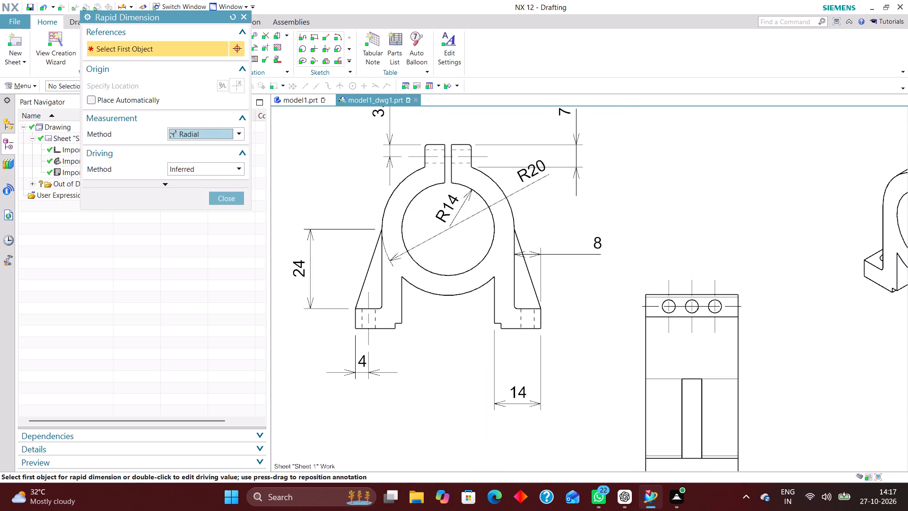
pyautogui.click(227, 196)
# Move the outer arc's radius dimension outside the bracket, to the upper left of the arc.
pyautogui.scroll(-5, 542, 228)
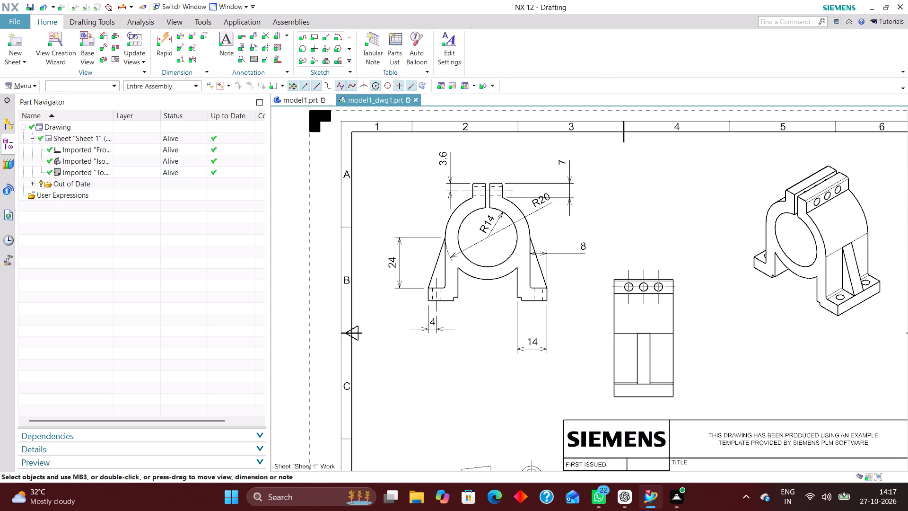
pyautogui.moveTo(547, 201); pyautogui.dragTo(387, 188)
pyautogui.moveTo(389, 175); pyautogui.dragTo(392, 172)
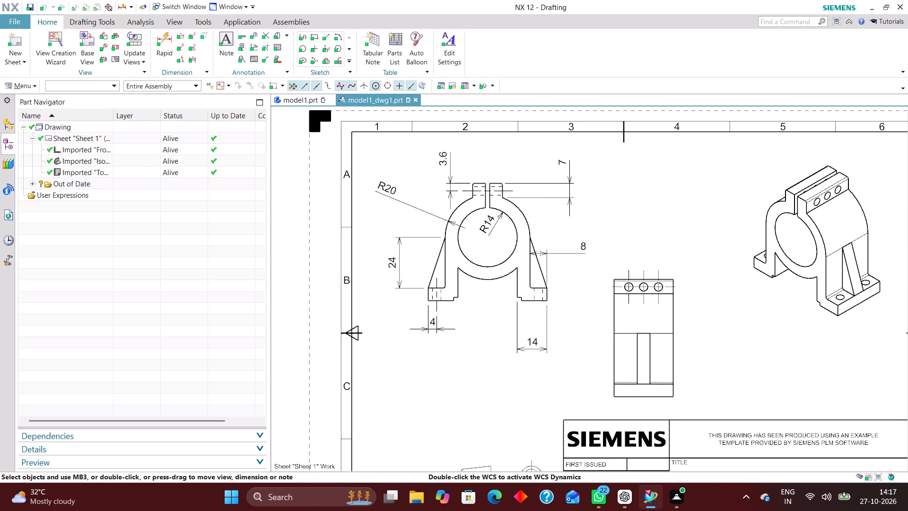
pyautogui.moveTo(392, 172); pyautogui.dragTo(394, 172)
pyautogui.moveTo(391, 189); pyautogui.dragTo(425, 196)
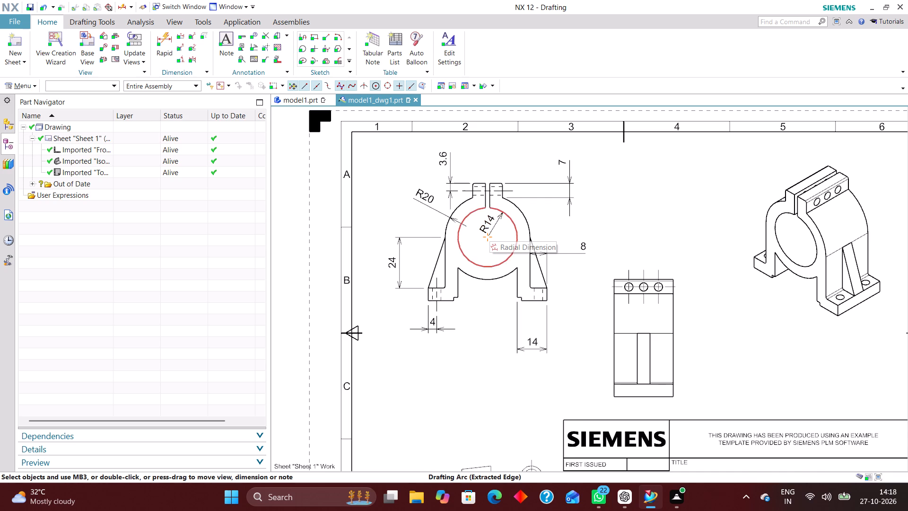
# Update the display of the drawing sheet.
pyautogui.scroll(-3, 455, 233)
pyautogui.scroll(-2, 423, 286)
pyautogui.scroll(4, 445, 298)
pyautogui.moveTo(445, 287); pyautogui.dragTo(403, 329, button='right')
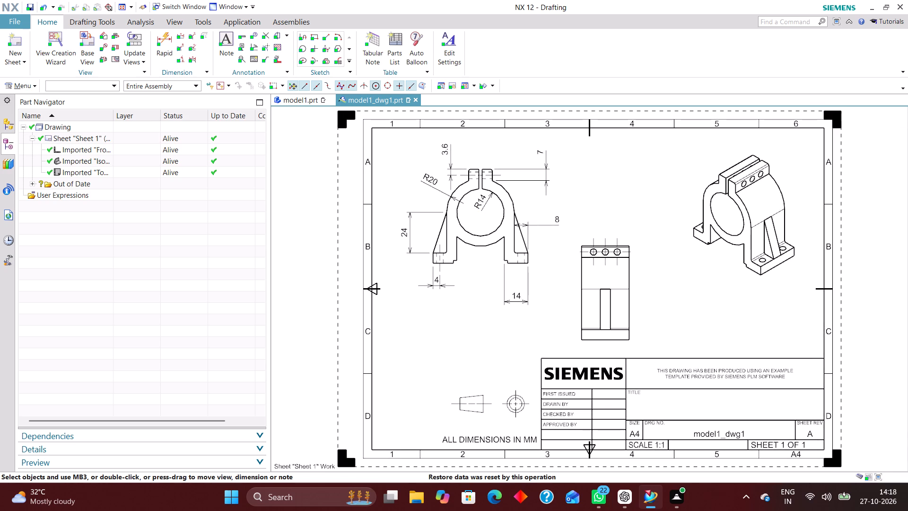
pyautogui.rightClick(478, 256)
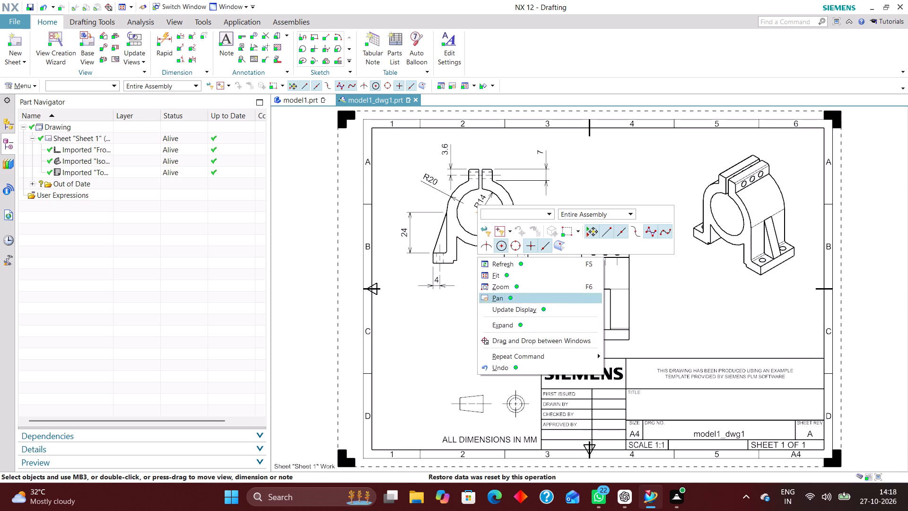
pyautogui.click(513, 308)
pyautogui.scroll(7, 483, 242)
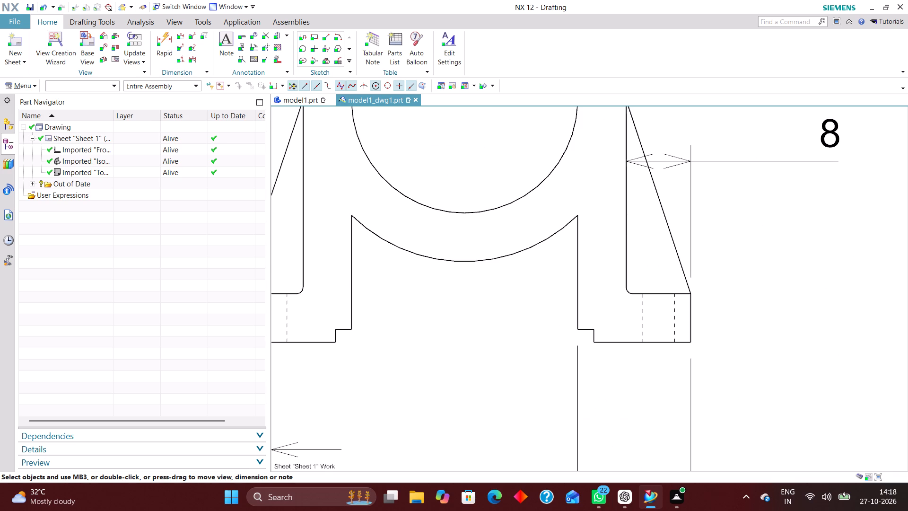
pyautogui.rightClick(475, 280)
pyautogui.click(518, 335)
pyautogui.scroll(-8, 427, 238)
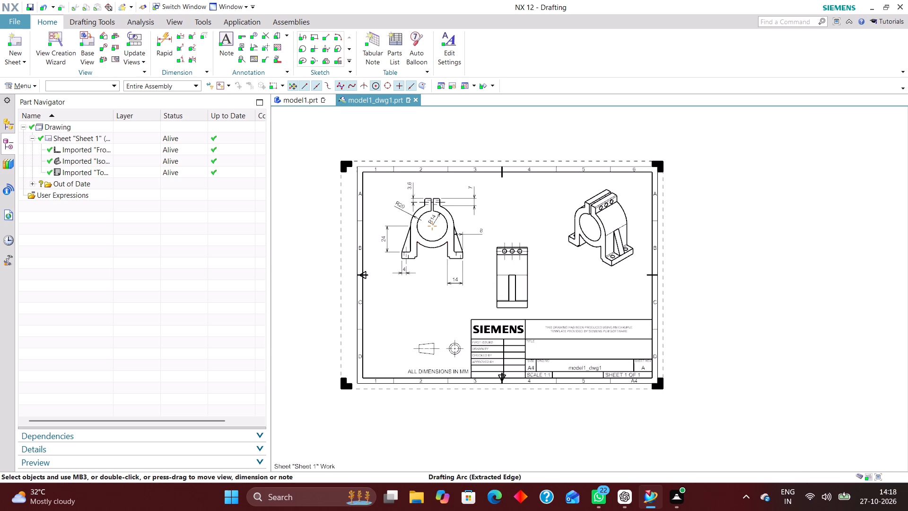
pyautogui.scroll(-1, 428, 251)
pyautogui.moveTo(528, 206); pyautogui.dragTo(502, 227, button='right')
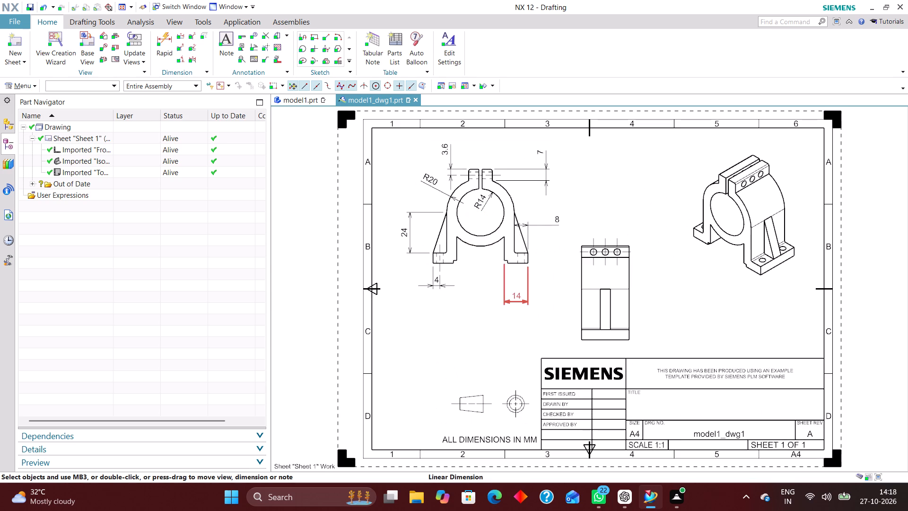
# Add an inferred vertical dimension for the foot's thickness in the side view, placed to the left of the foot.
pyautogui.scroll(5, 611, 333)
pyautogui.scroll(-2, 515, 277)
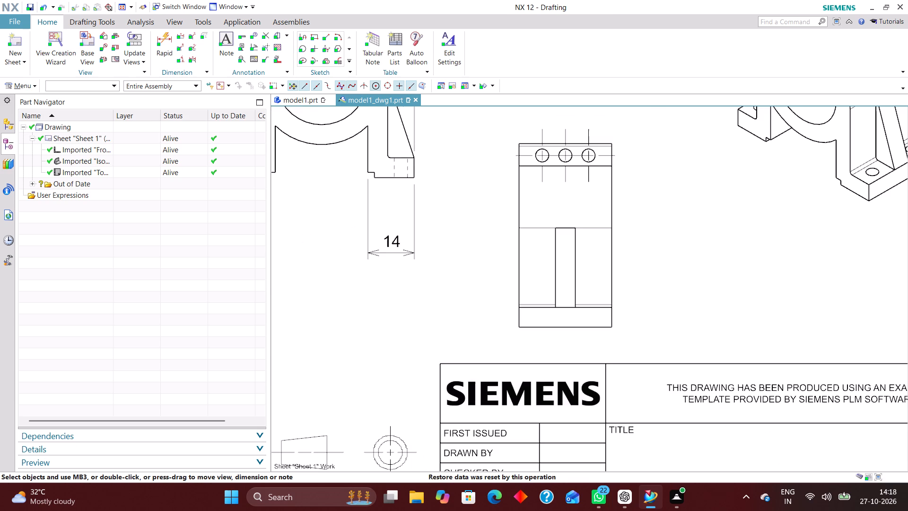
pyautogui.scroll(-2, 519, 221)
pyautogui.scroll(3, 541, 297)
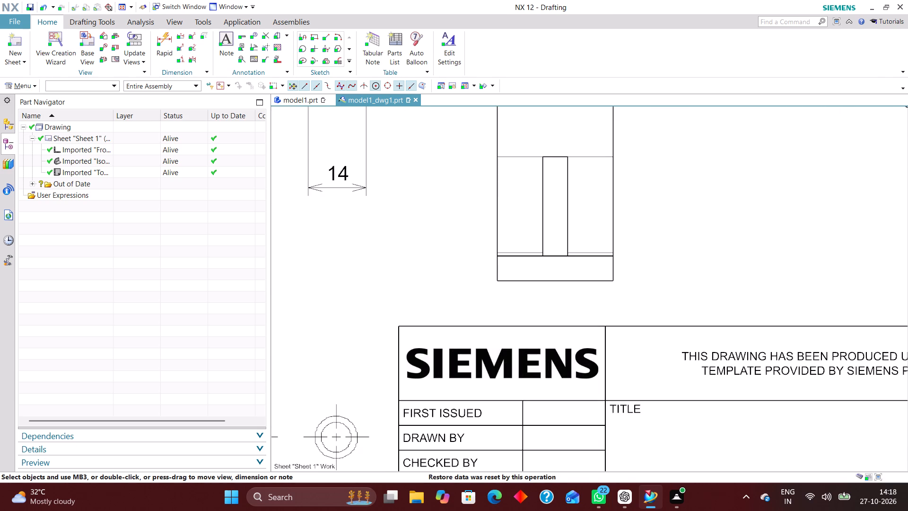
pyautogui.click(165, 37)
pyautogui.scroll(4, 522, 289)
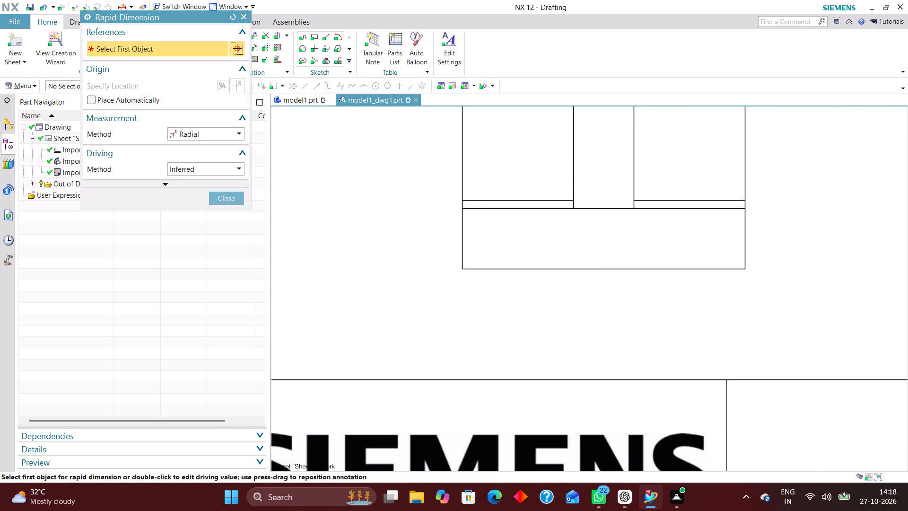
pyautogui.doubleClick(464, 270)
pyautogui.click(223, 130)
pyautogui.click(223, 147)
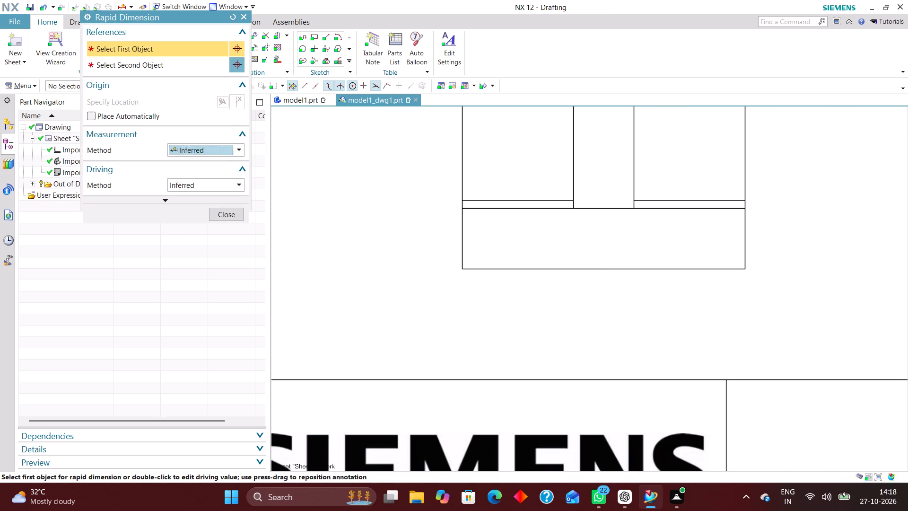
pyautogui.click(463, 269)
pyautogui.click(462, 211)
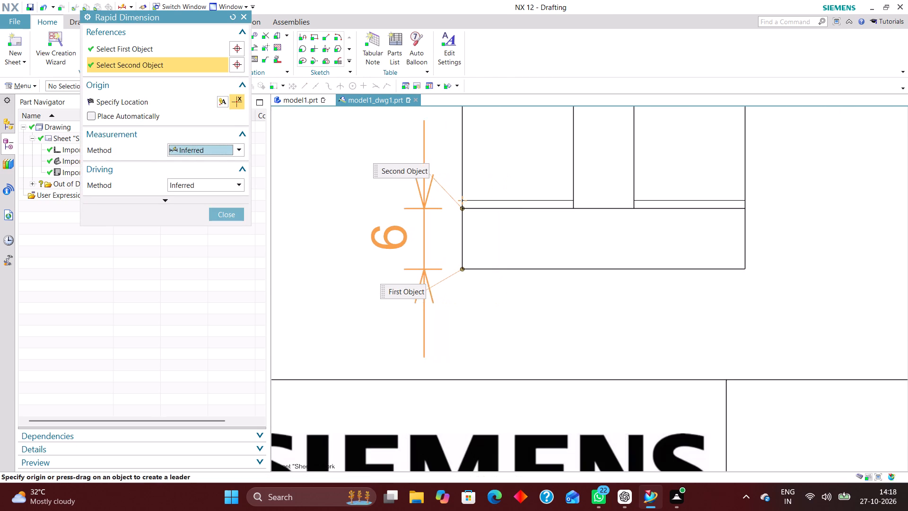
pyautogui.click(332, 226)
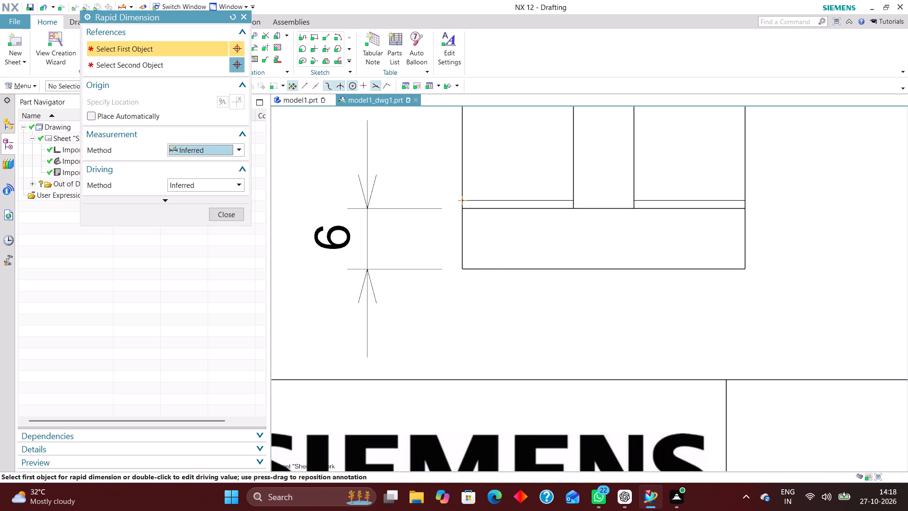
# Add a horizontal dimension across the central rib's width in the side view, placed above the rib.
pyautogui.scroll(-6, 432, 277)
pyautogui.scroll(4, 500, 214)
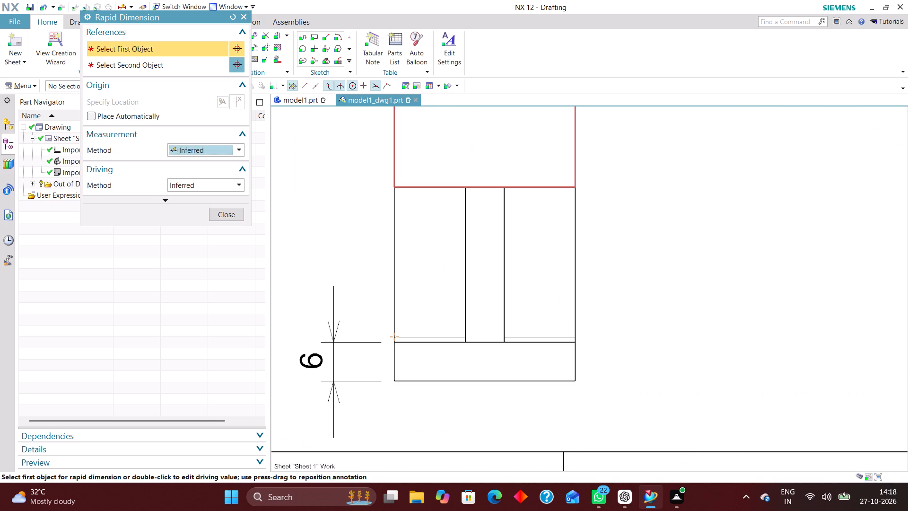
pyautogui.click(462, 186)
pyautogui.click(506, 186)
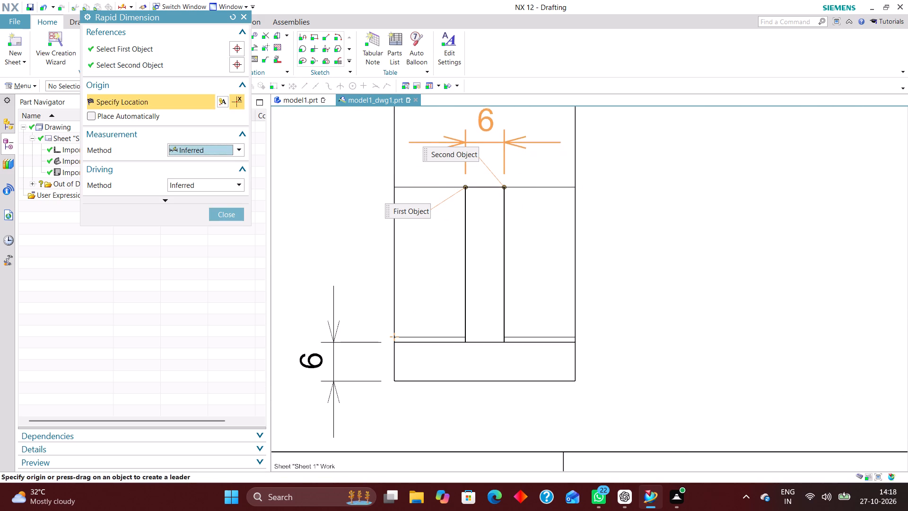
pyautogui.click(483, 114)
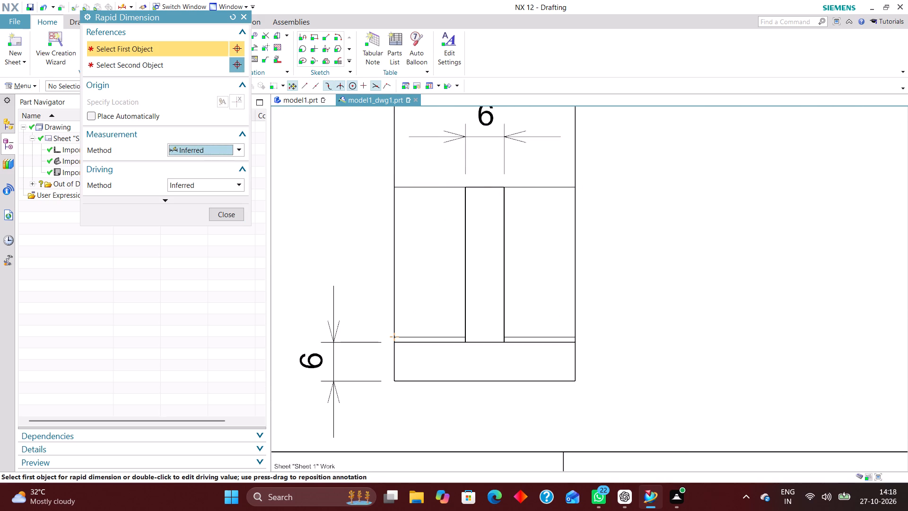
# Add an inferred horizontal dimension from the central rib's right edge to the side view's right outer edge, placed beside the rib.
pyautogui.scroll(-2, 496, 271)
pyautogui.scroll(2, 504, 218)
pyautogui.click(501, 219)
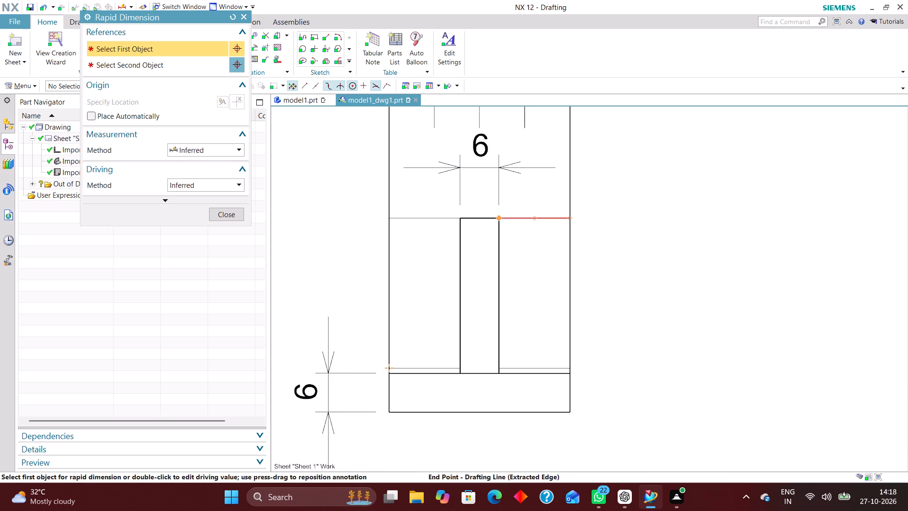
pyautogui.click(571, 217)
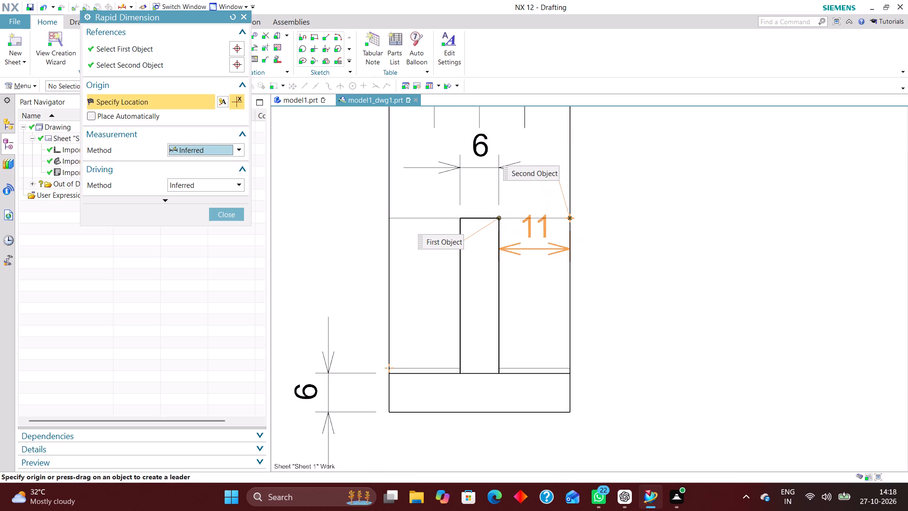
pyautogui.click(541, 253)
pyautogui.scroll(-1, 535, 153)
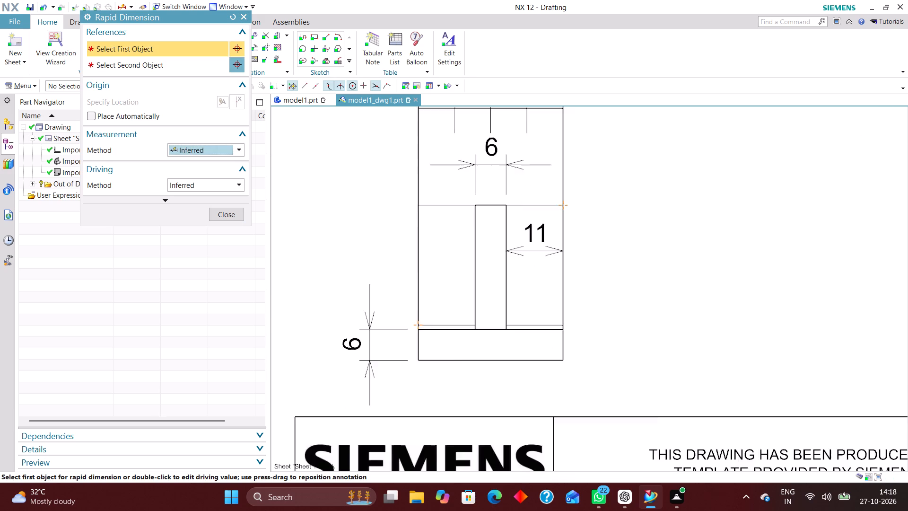
pyautogui.scroll(-2, 535, 153)
pyautogui.scroll(3, 545, 262)
pyautogui.click(231, 208)
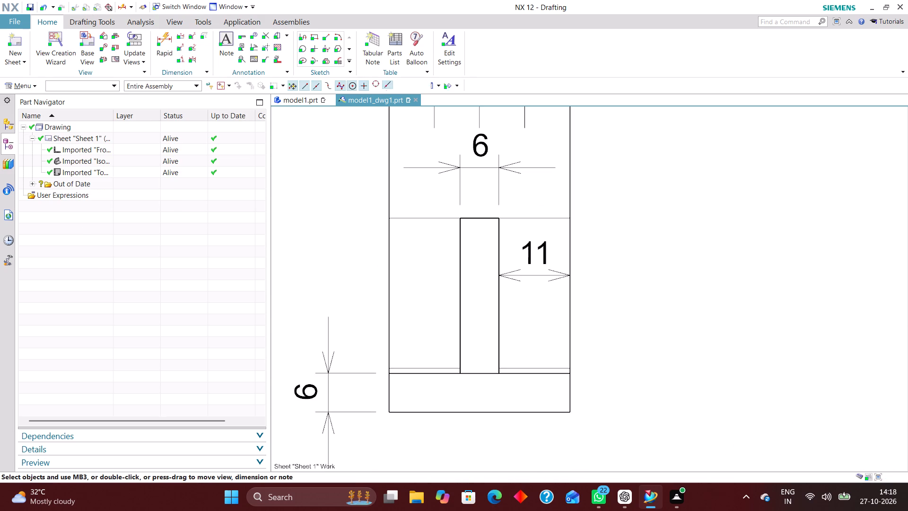
# Set the side view's hidden lines to a dashed line font.
pyautogui.scroll(-4, 466, 281)
pyautogui.scroll(3, 491, 339)
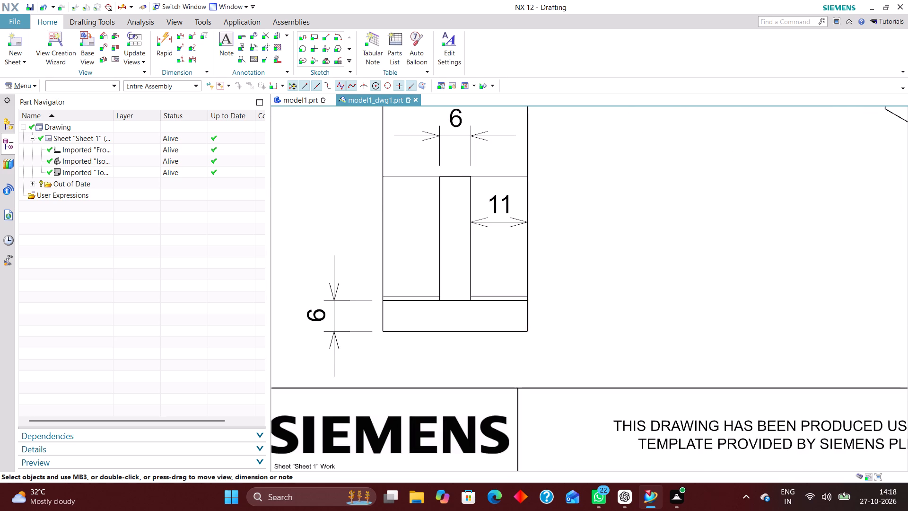
pyautogui.scroll(-3, 429, 275)
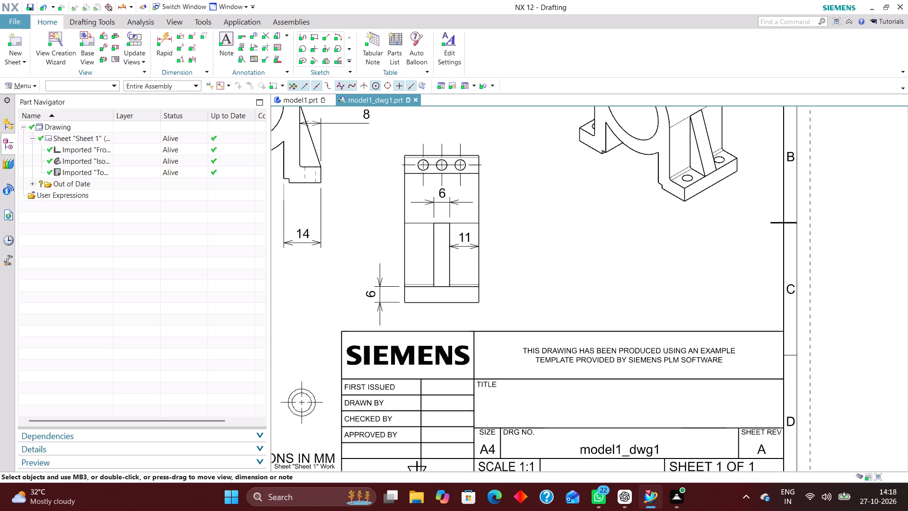
pyautogui.scroll(-4, 435, 202)
pyautogui.scroll(4, 353, 197)
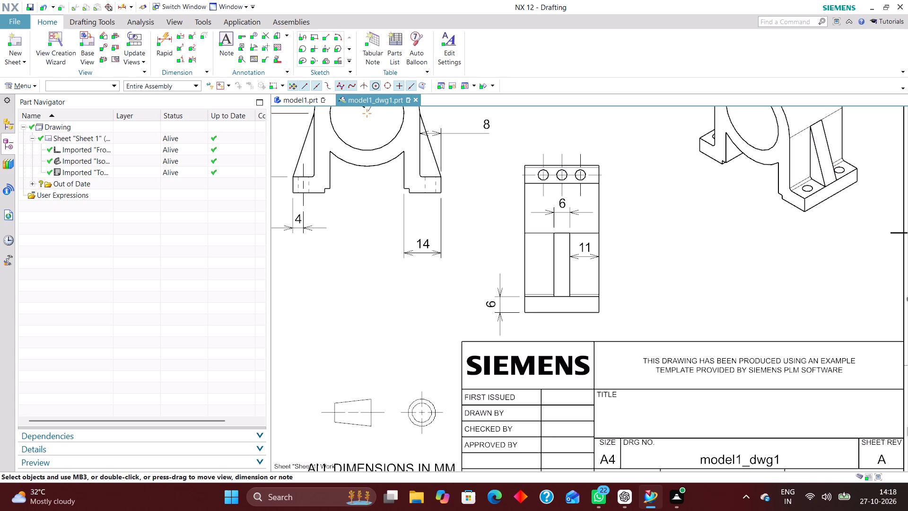
pyautogui.rightClick(505, 255)
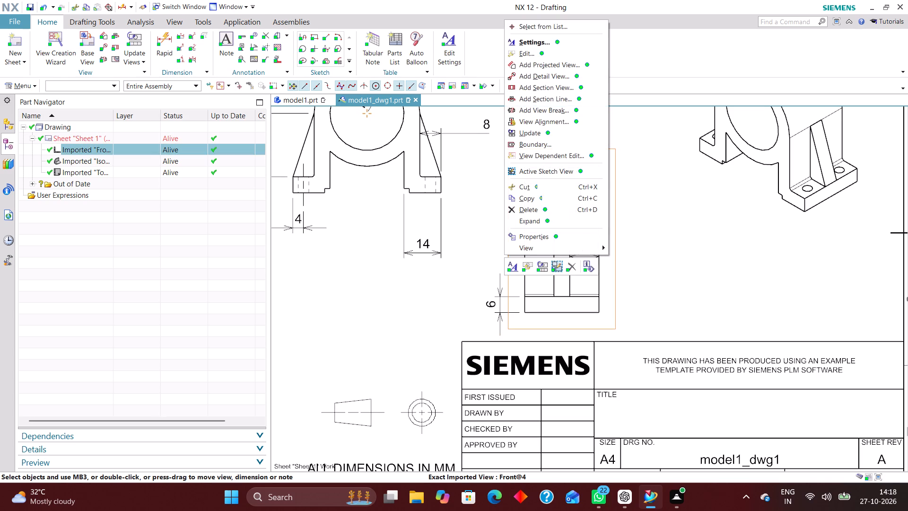
pyautogui.click(541, 40)
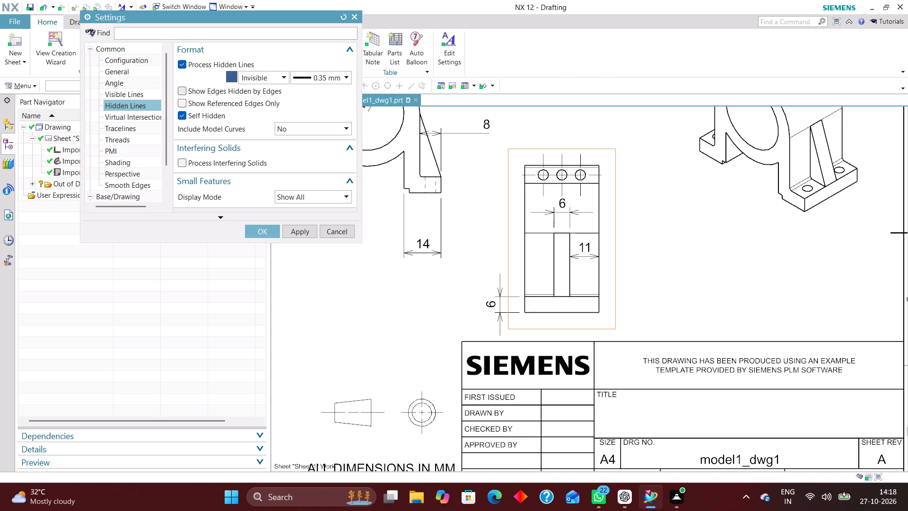
pyautogui.click(268, 79)
pyautogui.click(269, 106)
pyautogui.click(268, 231)
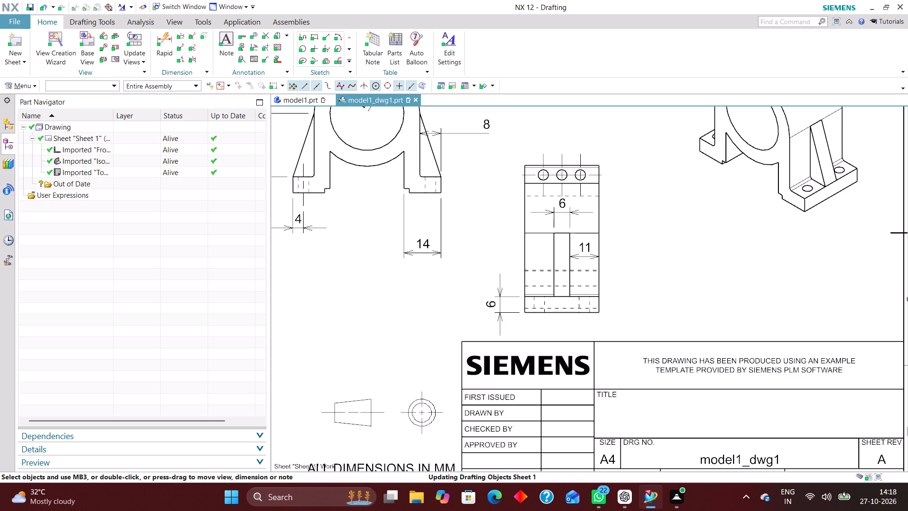
# Hide the horizontal dashed lines across the foot and rib area of the side view, keeping the vertical dashed hole lines.
pyautogui.scroll(4, 540, 320)
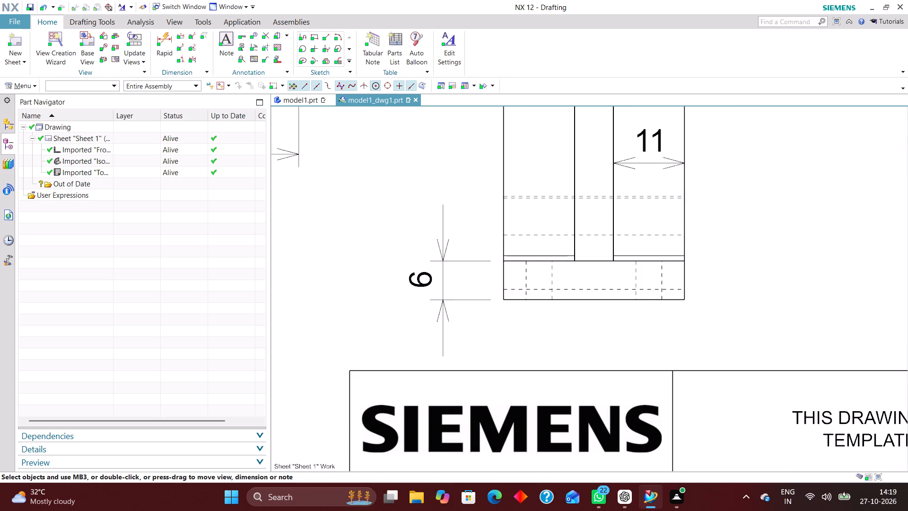
pyautogui.scroll(3, 538, 306)
pyautogui.moveTo(542, 274); pyautogui.dragTo(542, 345, button='right')
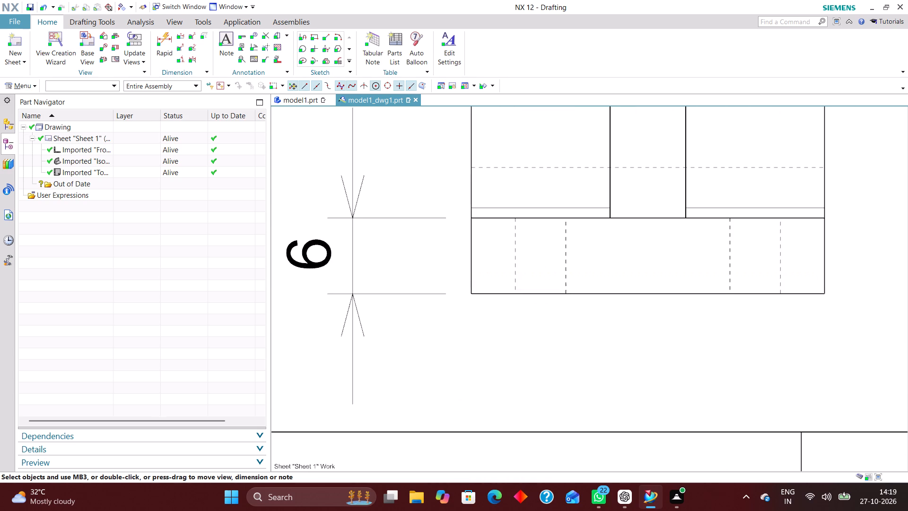
pyautogui.scroll(-3, 539, 338)
pyautogui.scroll(2, 550, 264)
pyautogui.moveTo(547, 243); pyautogui.dragTo(550, 281, button='right')
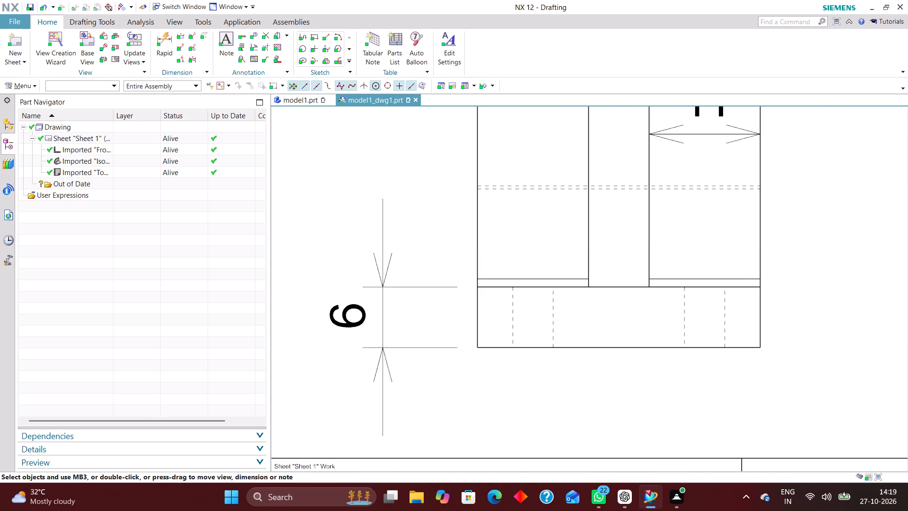
pyautogui.scroll(-4, 556, 396)
pyautogui.scroll(3, 555, 311)
pyautogui.moveTo(555, 308); pyautogui.dragTo(554, 339, button='right')
pyautogui.moveTo(553, 308); pyautogui.dragTo(554, 349, button='right')
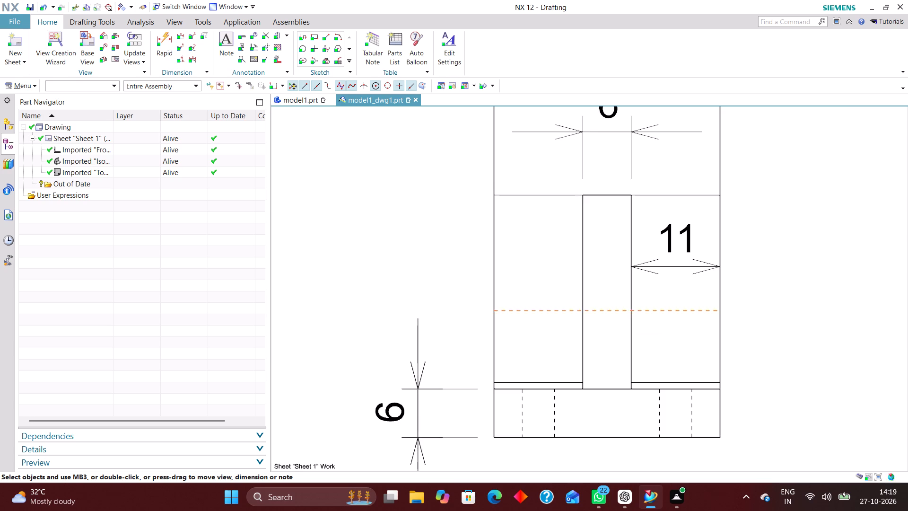
pyautogui.moveTo(554, 349); pyautogui.dragTo(554, 345, button='right')
# Hide the horizontal dashed line below the row of three holes in the side view.
pyautogui.scroll(-3, 555, 371)
pyautogui.scroll(-2, 564, 326)
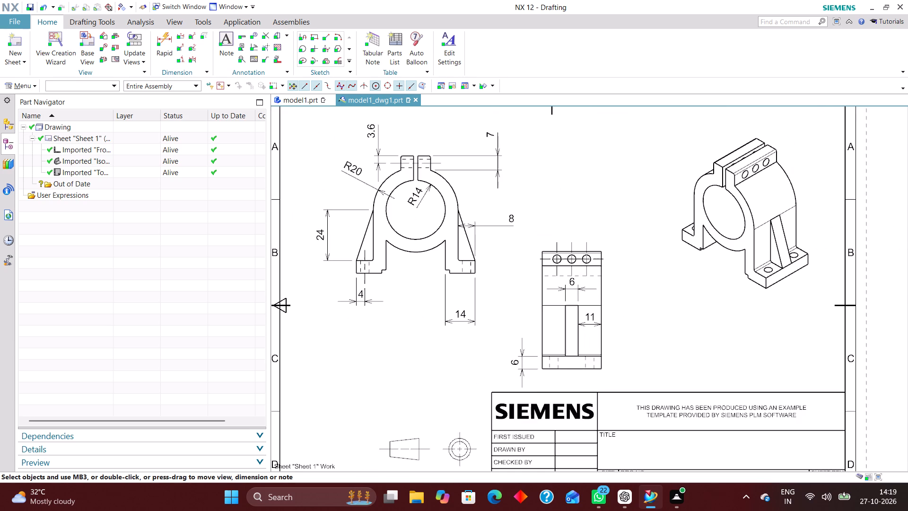
pyautogui.scroll(-1, 559, 328)
pyautogui.scroll(4, 550, 248)
pyautogui.moveTo(553, 310); pyautogui.dragTo(554, 351, button='right')
pyautogui.scroll(-2, 557, 255)
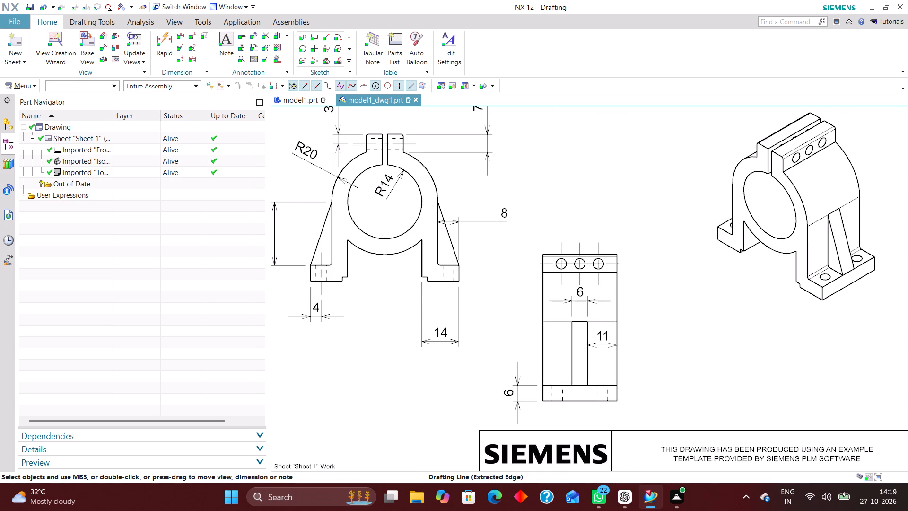
# Add a 2D centerline from curves between the dashed edges of the left foot hole in the side view.
pyautogui.scroll(-1, 557, 260)
pyautogui.scroll(3, 575, 419)
pyautogui.scroll(5, 628, 363)
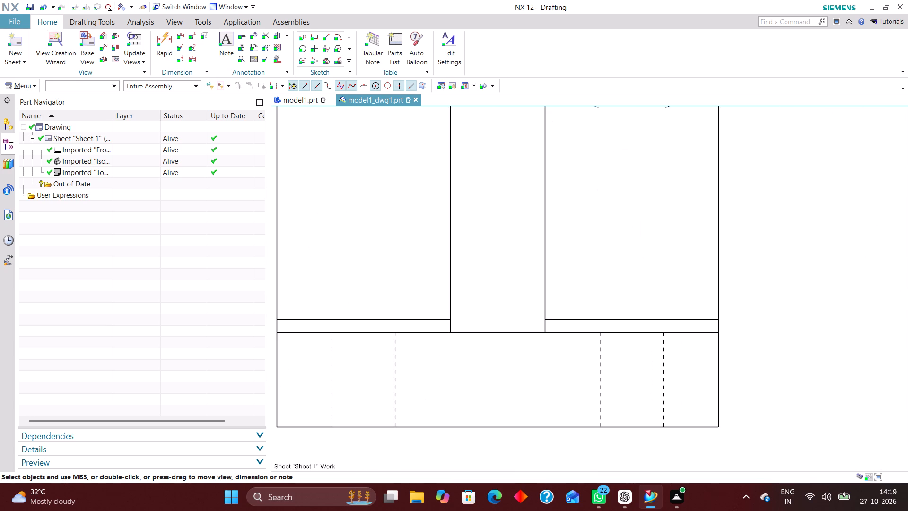
pyautogui.scroll(-4, 643, 343)
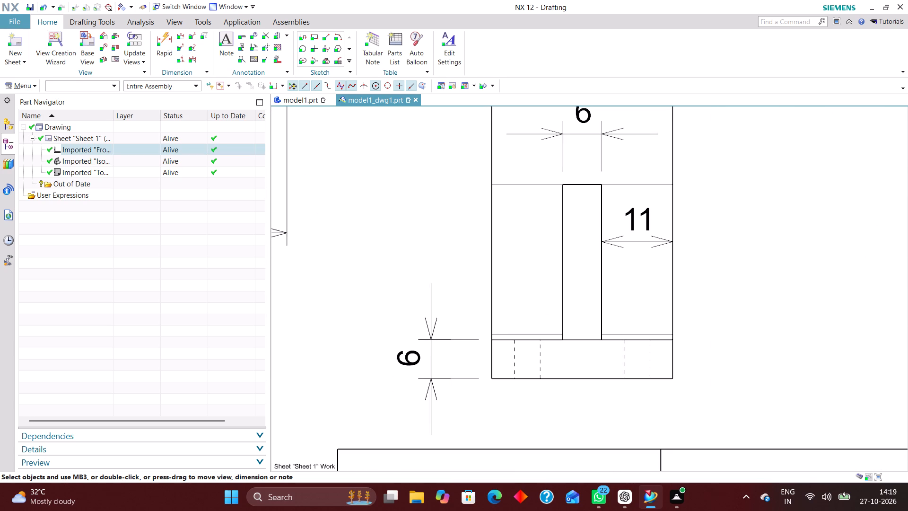
pyautogui.click(275, 32)
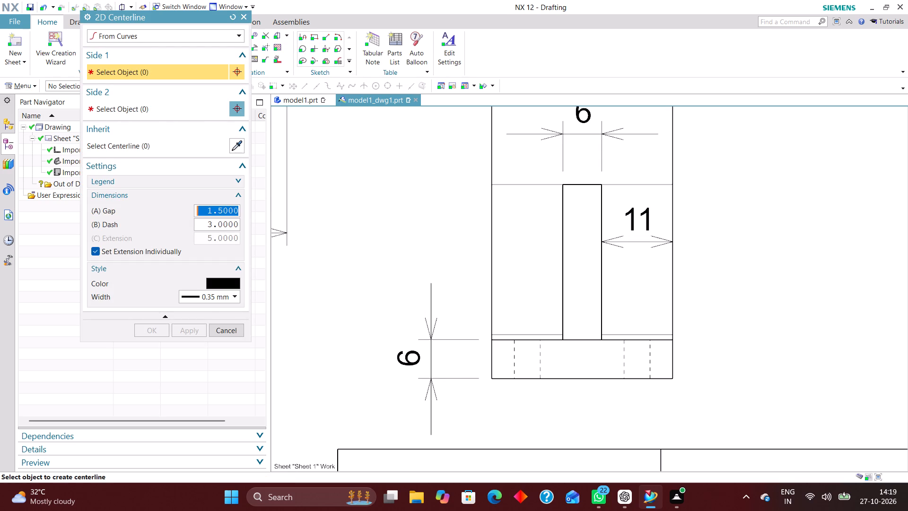
pyautogui.scroll(4, 519, 400)
pyautogui.click(507, 332)
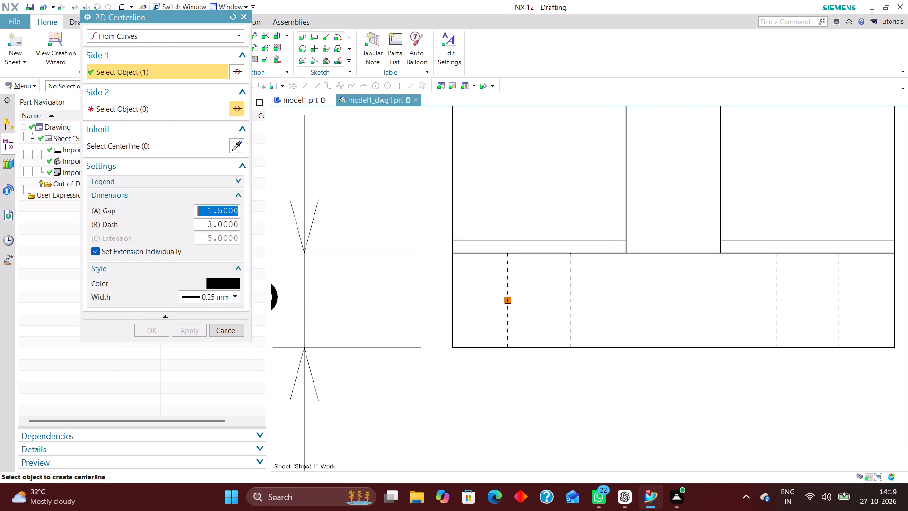
pyautogui.click(571, 319)
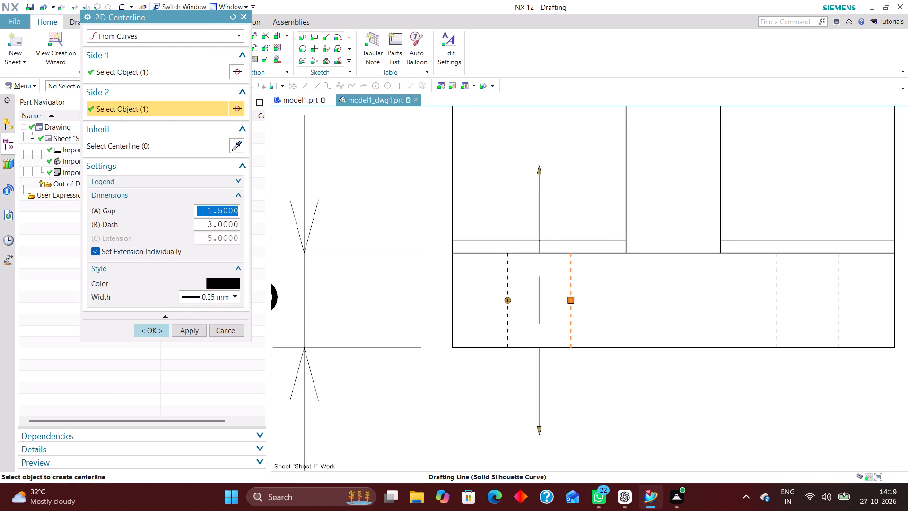
pyautogui.click(146, 330)
# Add a 2D centerline from curves between the dashed edges of the right foot hole in the side view.
pyautogui.scroll(-4, 384, 293)
pyautogui.scroll(2, 576, 318)
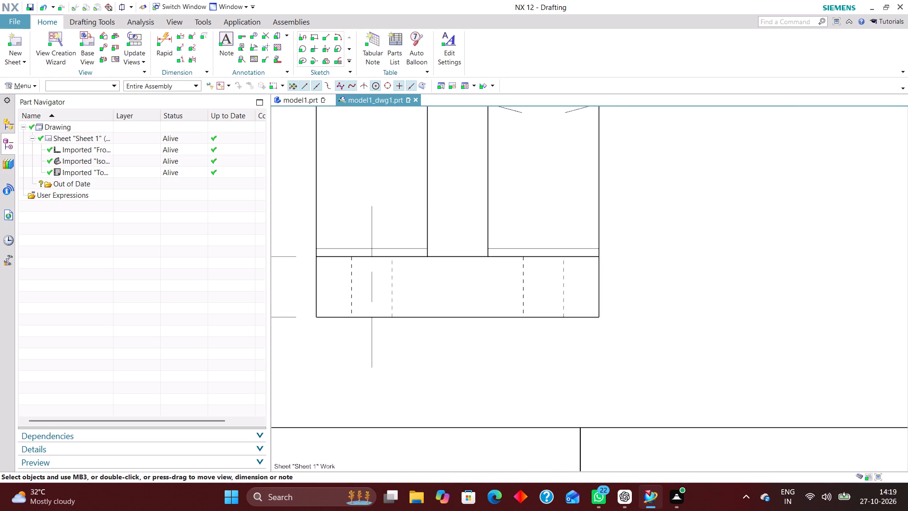
pyautogui.click(275, 35)
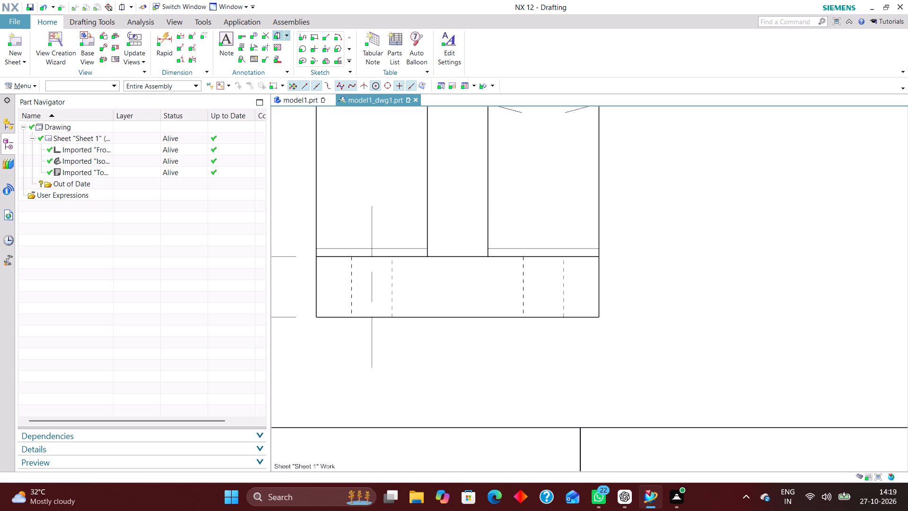
pyautogui.click(520, 287)
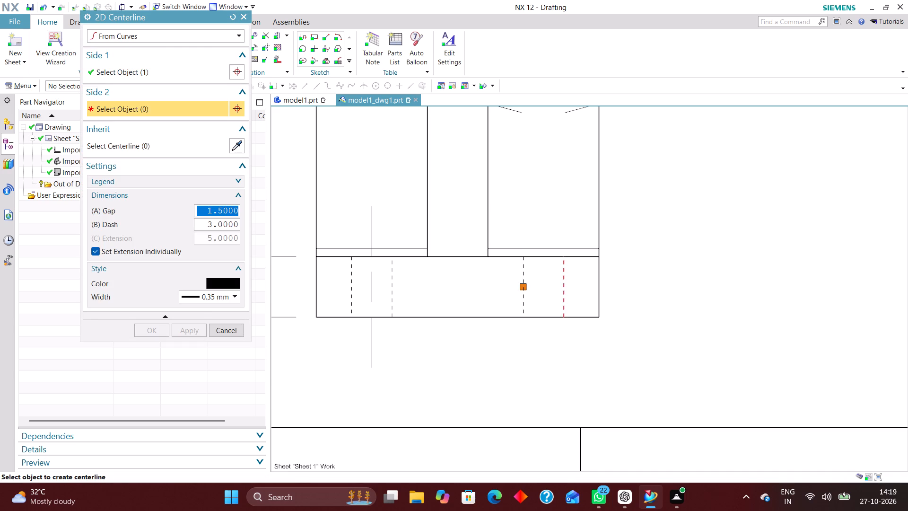
pyautogui.click(561, 293)
pyautogui.click(141, 330)
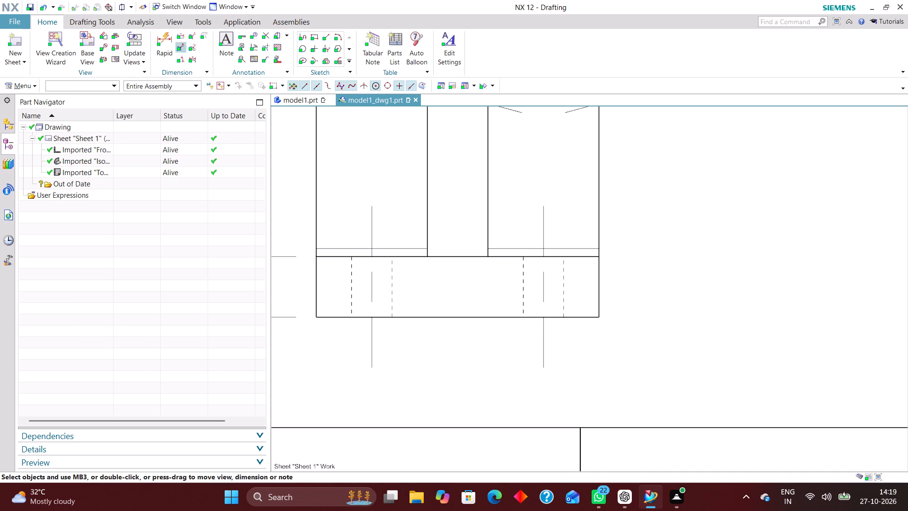
# Add an inferred horizontal dimension across the left foot hole's dashed edges in the side view, placed below the foot.
pyautogui.click(168, 40)
pyautogui.scroll(-3, 431, 287)
pyautogui.scroll(4, 412, 326)
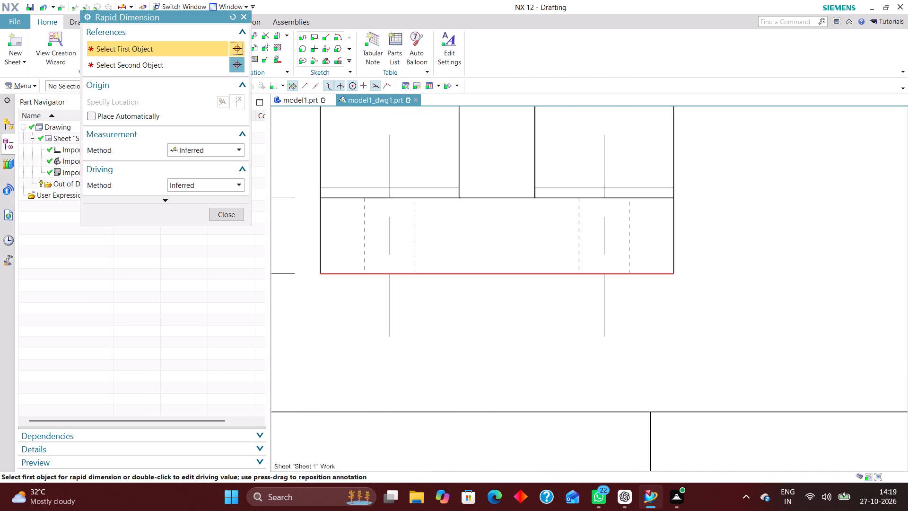
pyautogui.click(366, 273)
pyautogui.click(414, 277)
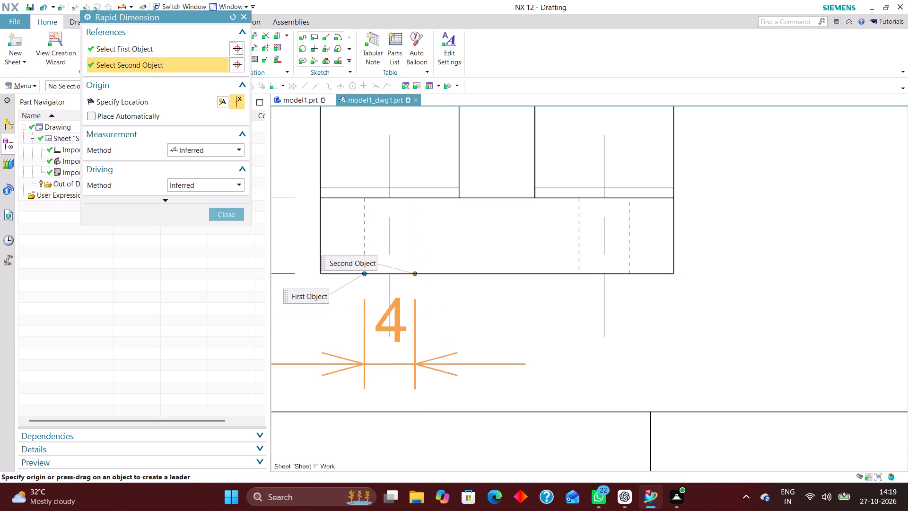
pyautogui.click(396, 400)
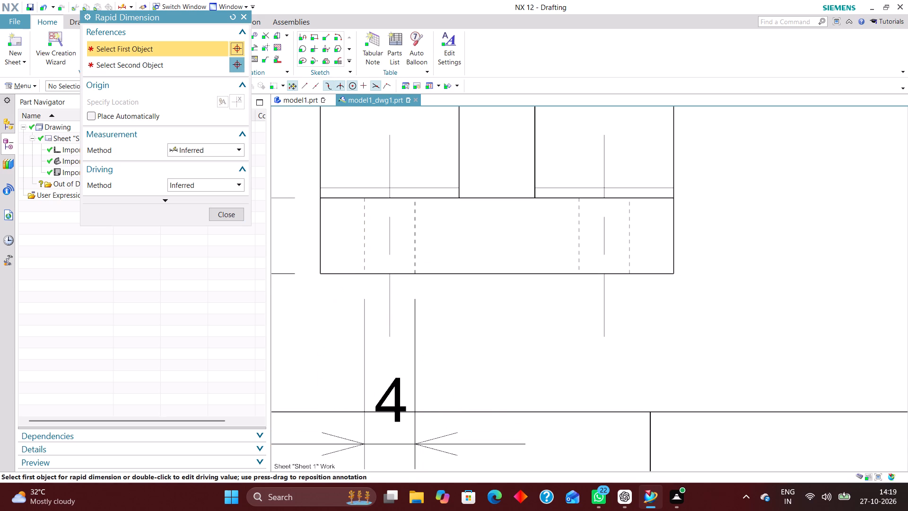
# Add a horizontal dimension from the right foot hole's centerline to the foot's right end, with its text placed below and outside the foot.
pyautogui.scroll(-3, 399, 321)
pyautogui.scroll(2, 521, 310)
pyautogui.click(491, 323)
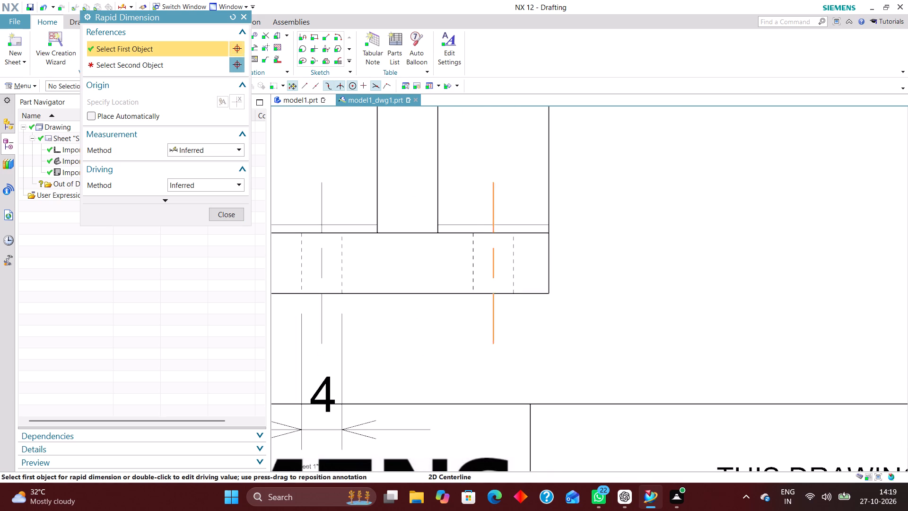
pyautogui.click(548, 296)
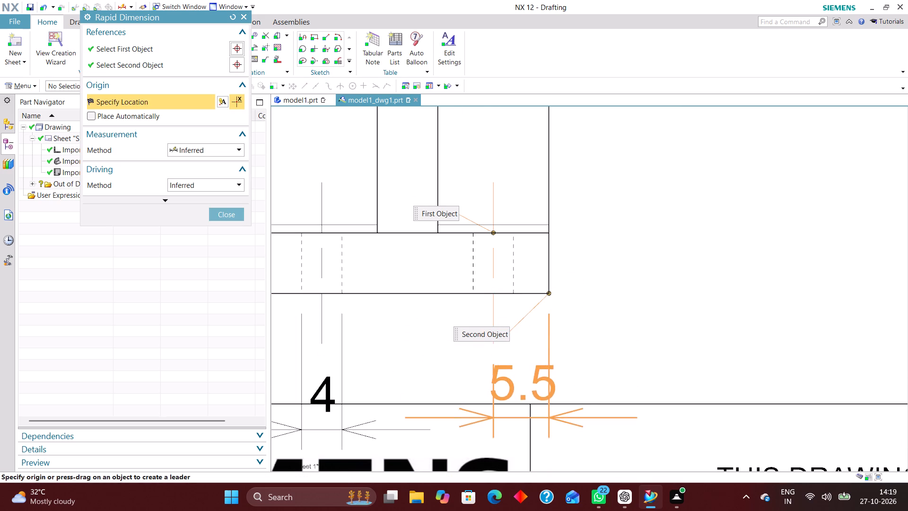
pyautogui.click(674, 335)
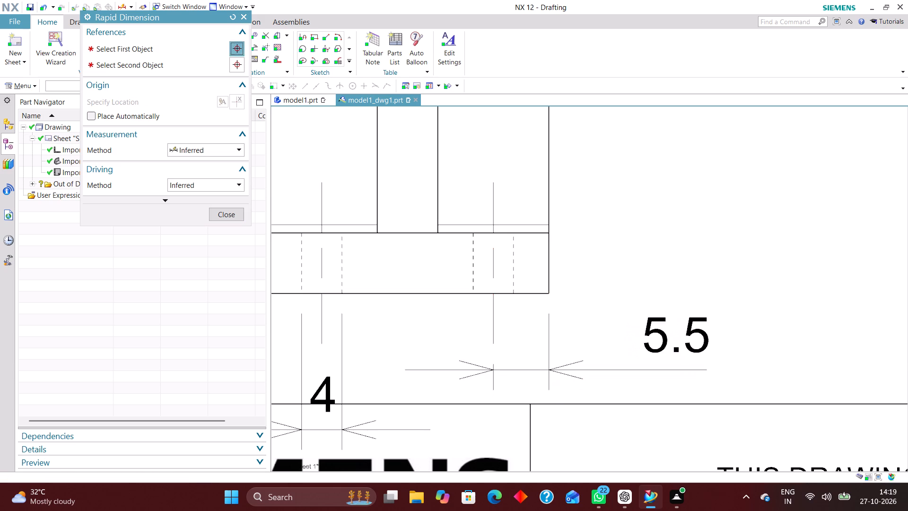
pyautogui.scroll(-2, 594, 281)
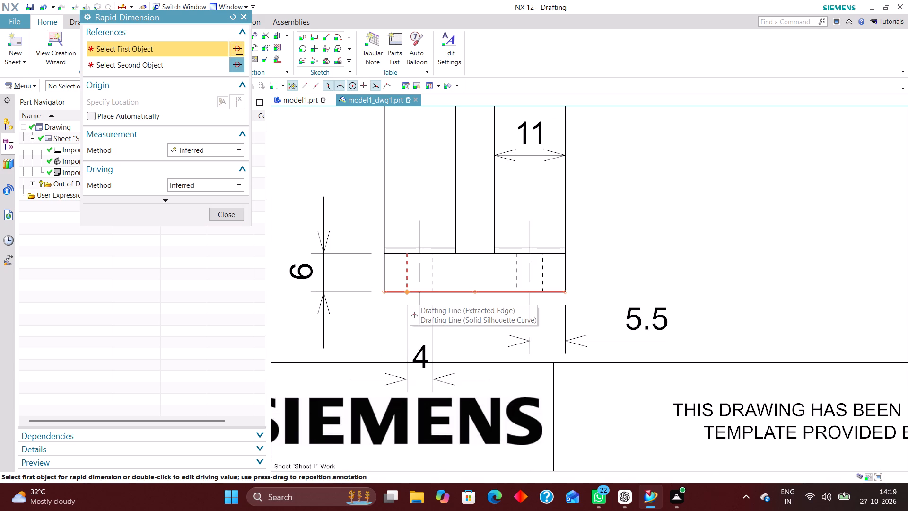
pyautogui.scroll(-6, 415, 331)
pyautogui.scroll(3, 437, 289)
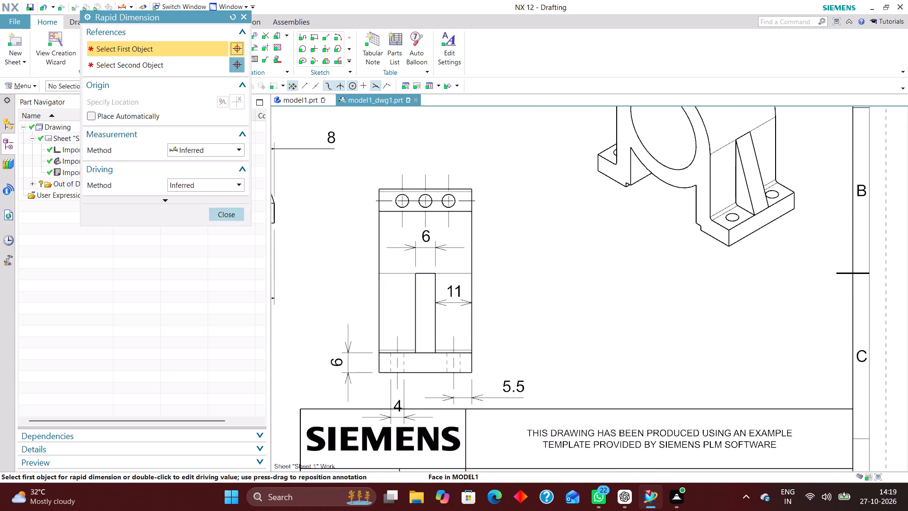
pyautogui.click(229, 217)
pyautogui.scroll(-7, 369, 356)
pyautogui.scroll(2, 414, 249)
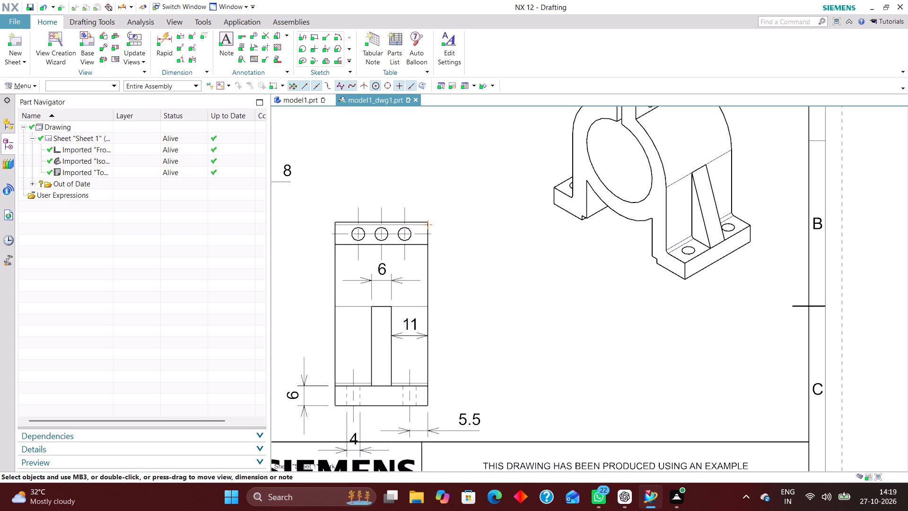
# Move the side view upward on the sheet, away from the title block.
pyautogui.moveTo(337, 423); pyautogui.dragTo(336, 354)
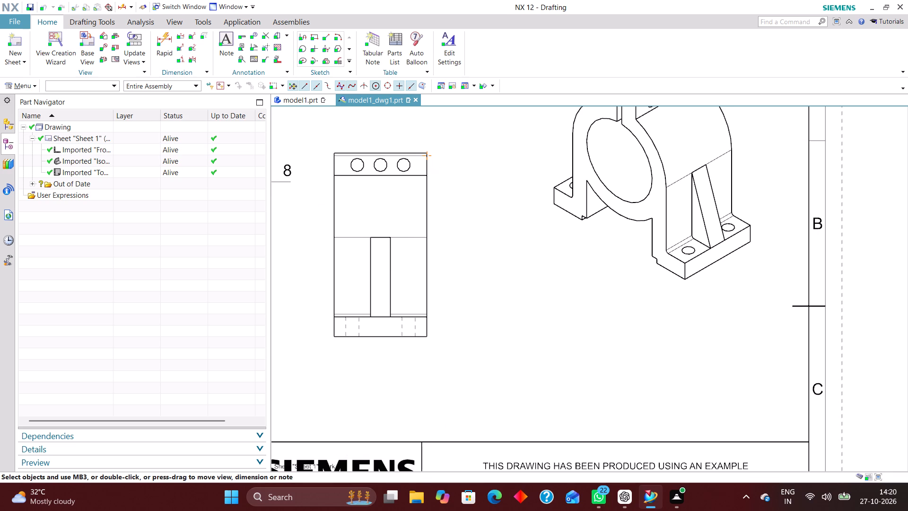
pyautogui.moveTo(336, 354); pyautogui.dragTo(336, 354)
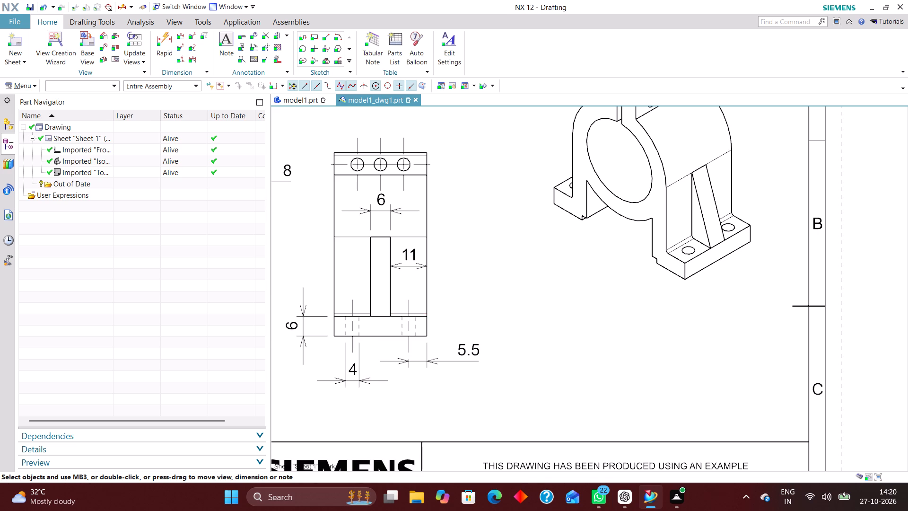
# Examine the repositioned side view's dimensions and centerlines and its placement on the sheet.
pyautogui.scroll(-1, 397, 398)
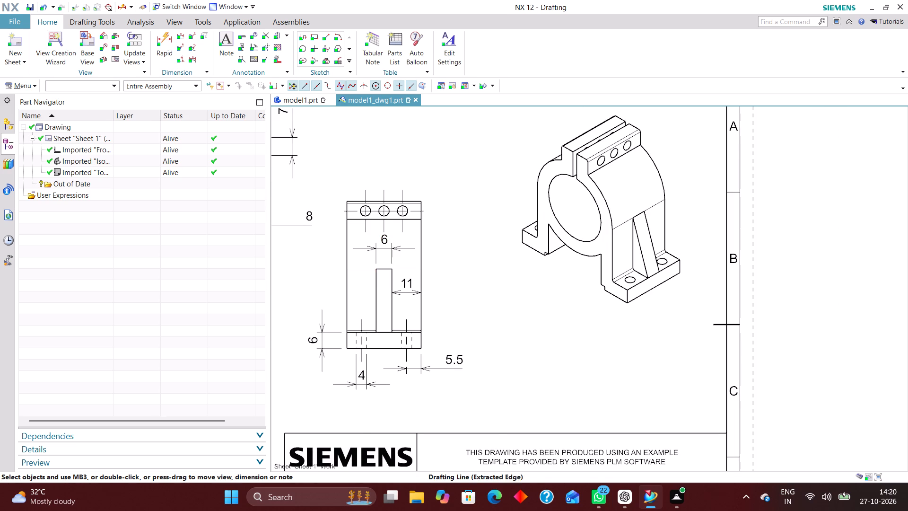
pyautogui.scroll(-2, 375, 370)
pyautogui.scroll(3, 387, 242)
pyautogui.scroll(6, 337, 273)
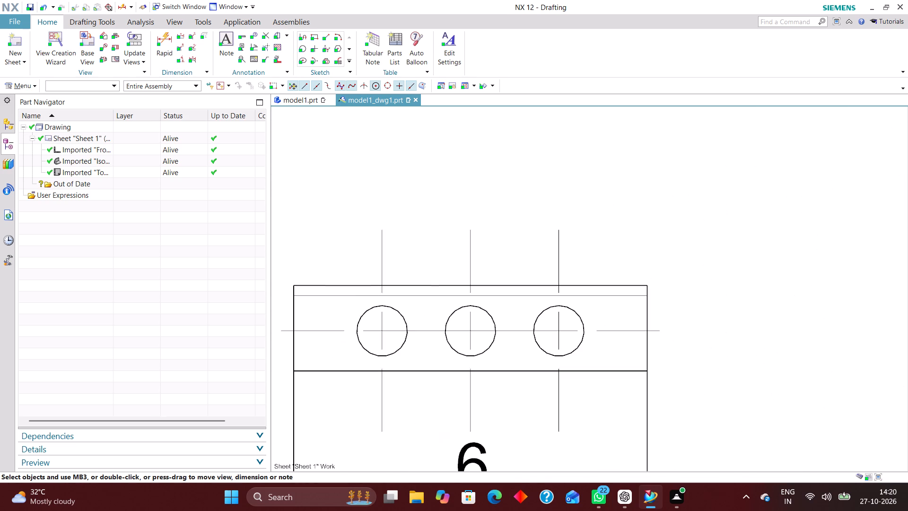
pyautogui.moveTo(341, 297); pyautogui.dragTo(341, 343, button='right')
pyautogui.scroll(-7, 361, 228)
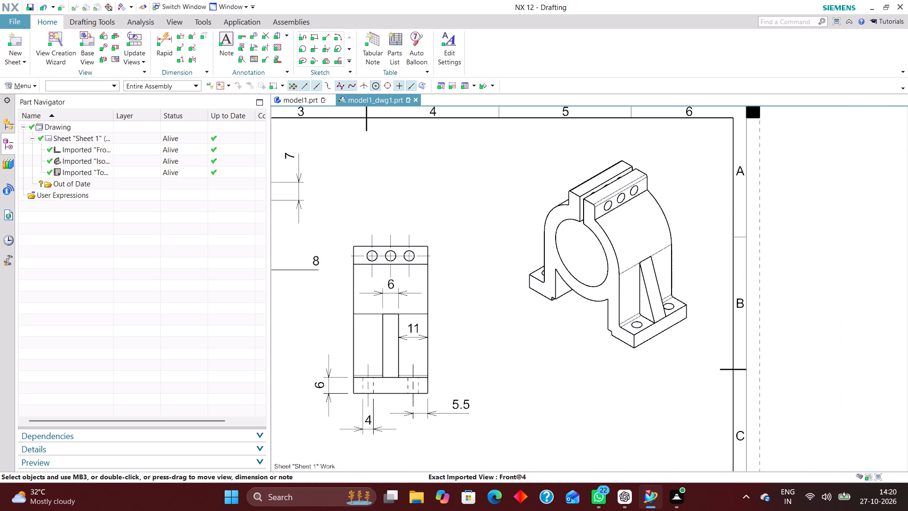
pyautogui.scroll(7, 373, 365)
pyautogui.moveTo(374, 381); pyautogui.dragTo(375, 414, button='right')
pyautogui.scroll(-5, 382, 371)
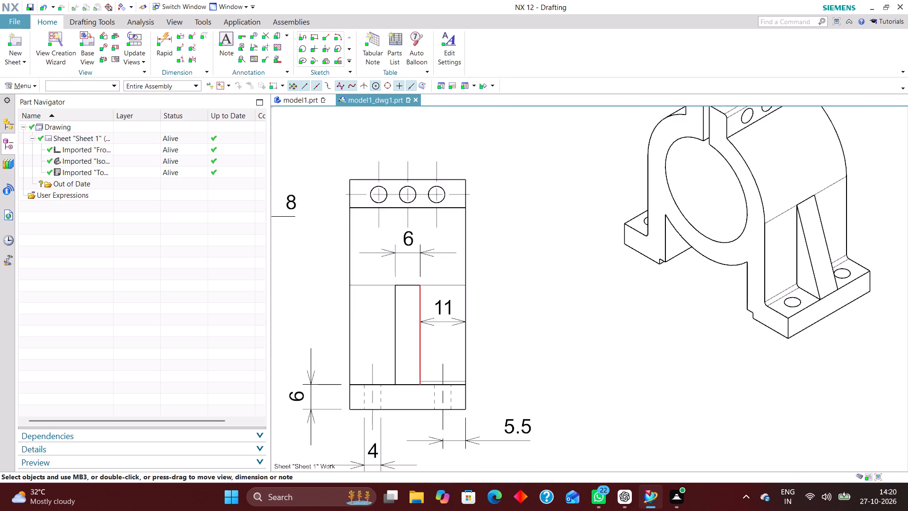
pyautogui.scroll(4, 417, 378)
pyautogui.moveTo(446, 384); pyautogui.dragTo(446, 408, button='right')
pyautogui.scroll(-5, 425, 402)
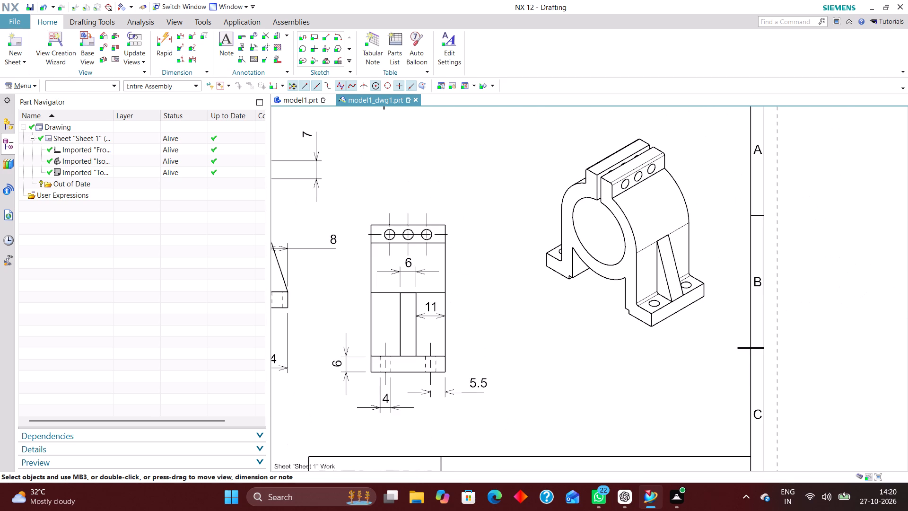
pyautogui.scroll(-1, 406, 304)
# Add an inferred overall width dimension between the side view's two top corners, placed centrally above the view.
pyautogui.click(167, 33)
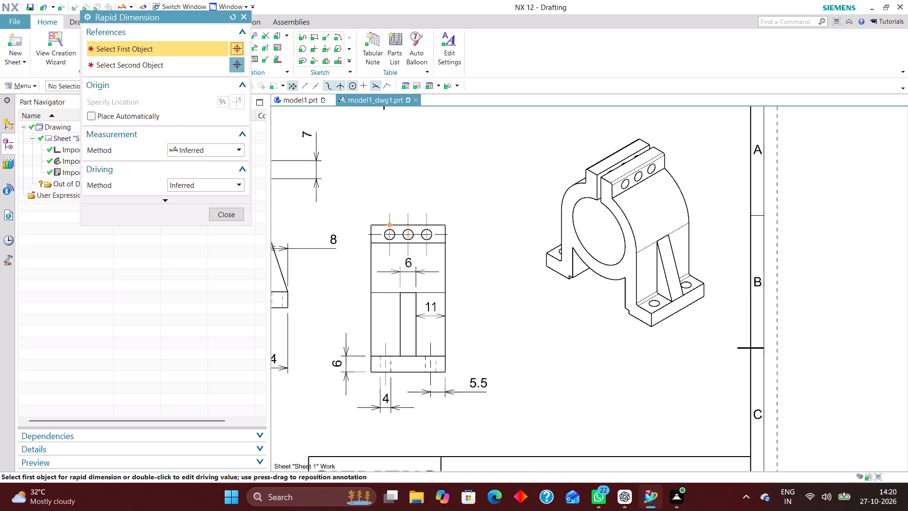
pyautogui.scroll(4, 387, 226)
pyautogui.click(349, 223)
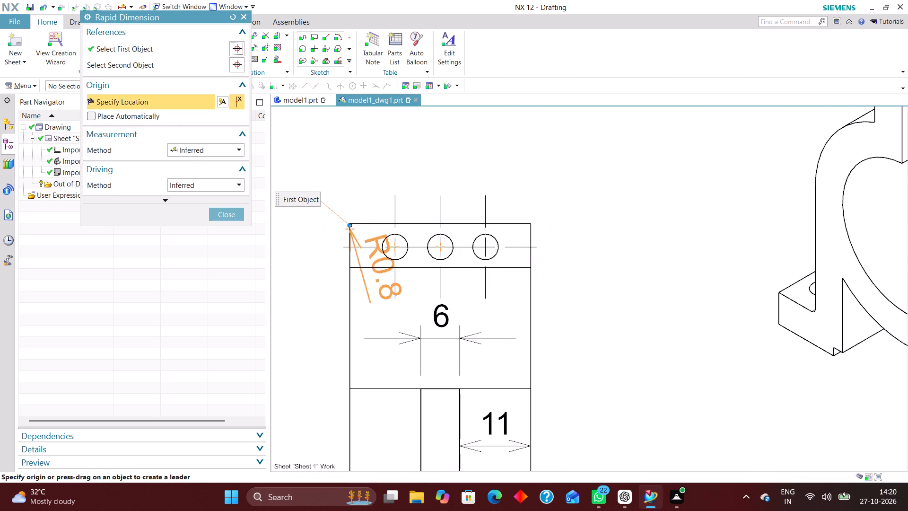
pyautogui.click(533, 223)
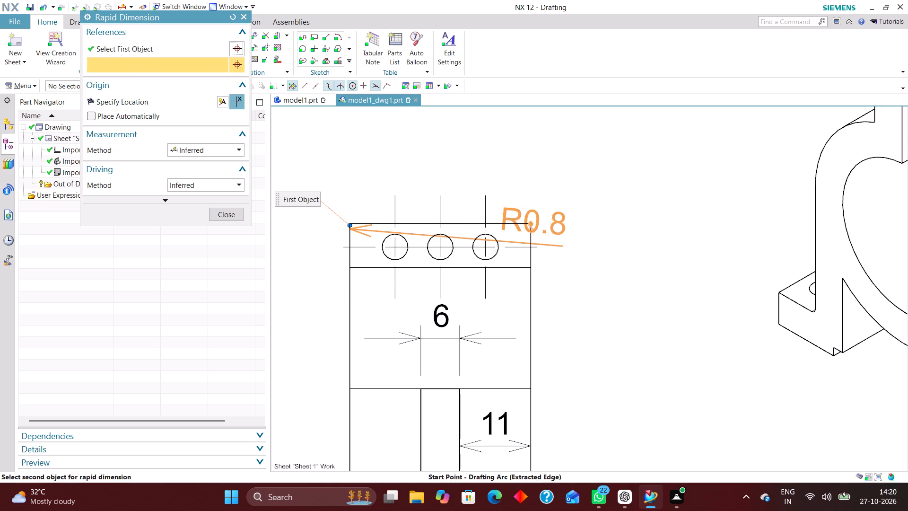
pyautogui.scroll(-4, 503, 262)
pyautogui.click(478, 188)
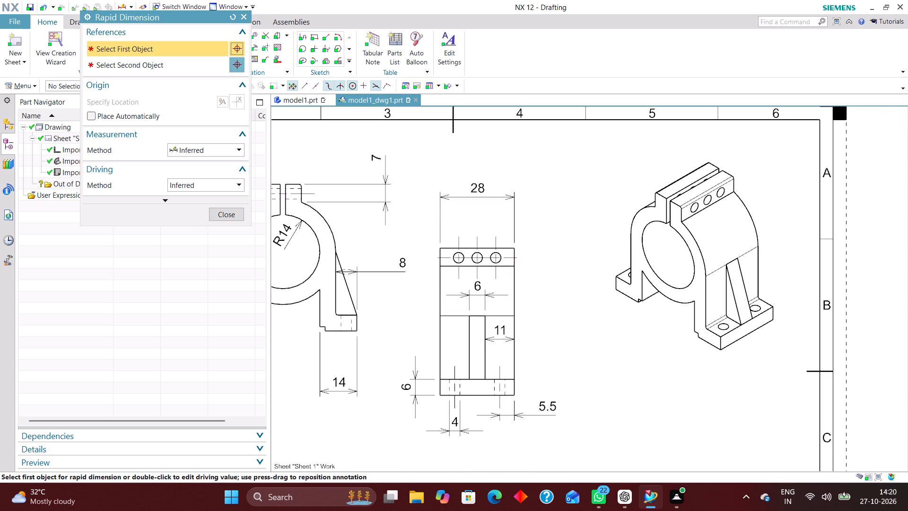
# Add a radial dimension to the rightmost clamp hole in the side view, placed outside to the upper right; restore the Inferred method.
pyautogui.click(229, 147)
pyautogui.click(215, 234)
pyautogui.scroll(6, 501, 264)
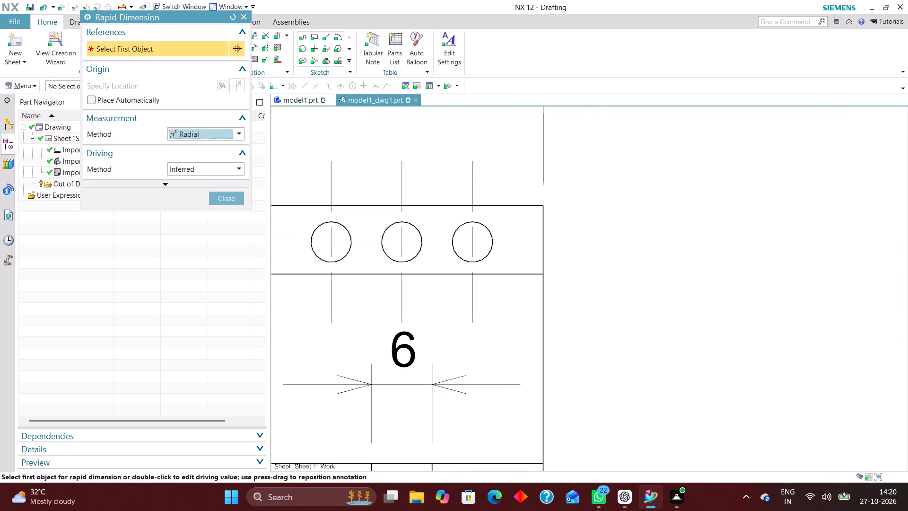
pyautogui.click(486, 227)
pyautogui.click(651, 109)
pyautogui.scroll(-4, 498, 174)
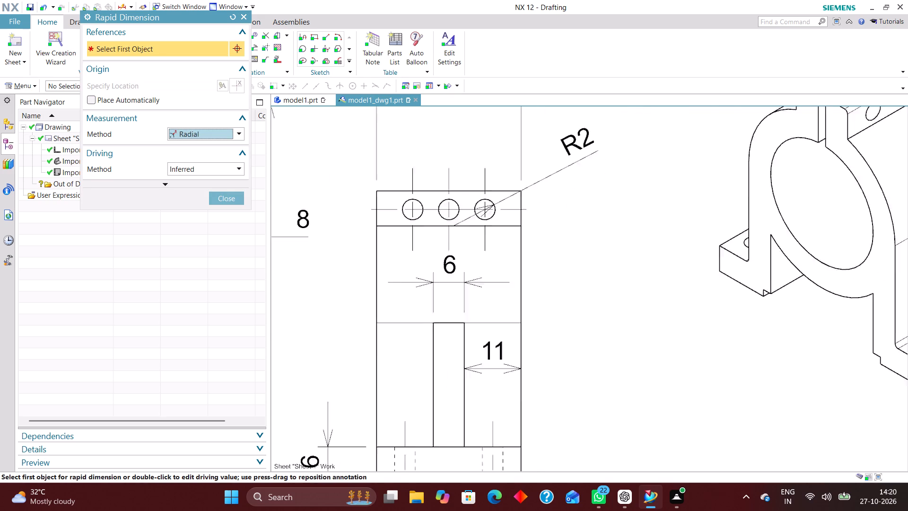
pyautogui.scroll(-4, 498, 176)
pyautogui.scroll(5, 515, 291)
pyautogui.scroll(-3, 509, 244)
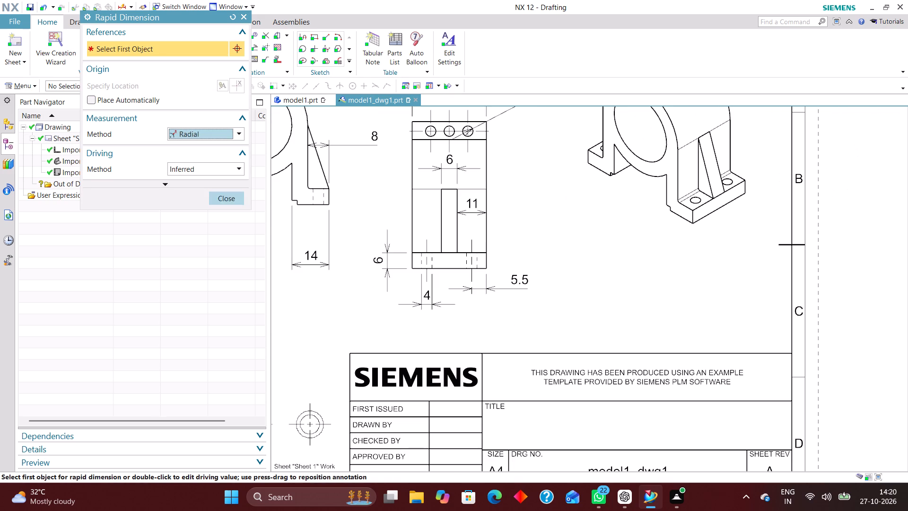
pyautogui.click(241, 128)
pyautogui.click(223, 147)
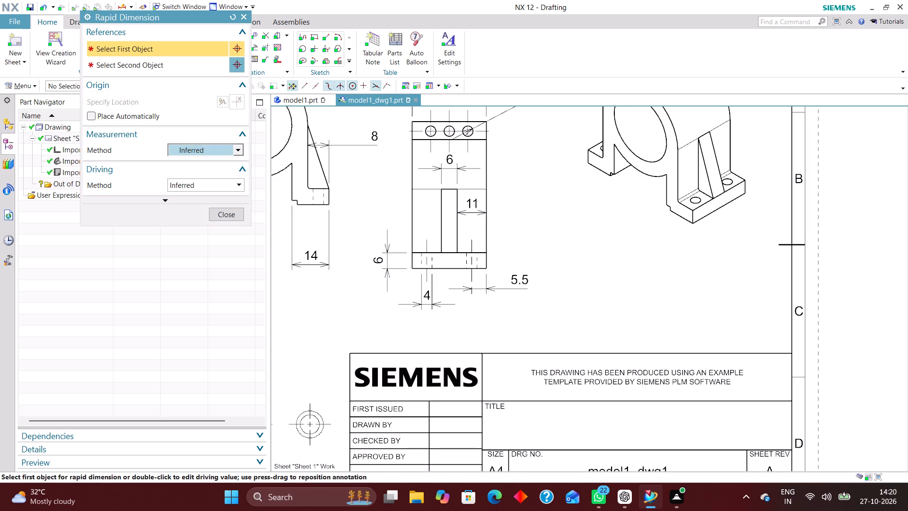
pyautogui.click(225, 211)
# Change the left foot hole's width dimension in the side view to the Cylindrical measurement method.
pyautogui.scroll(-7, 458, 240)
pyautogui.scroll(6, 482, 390)
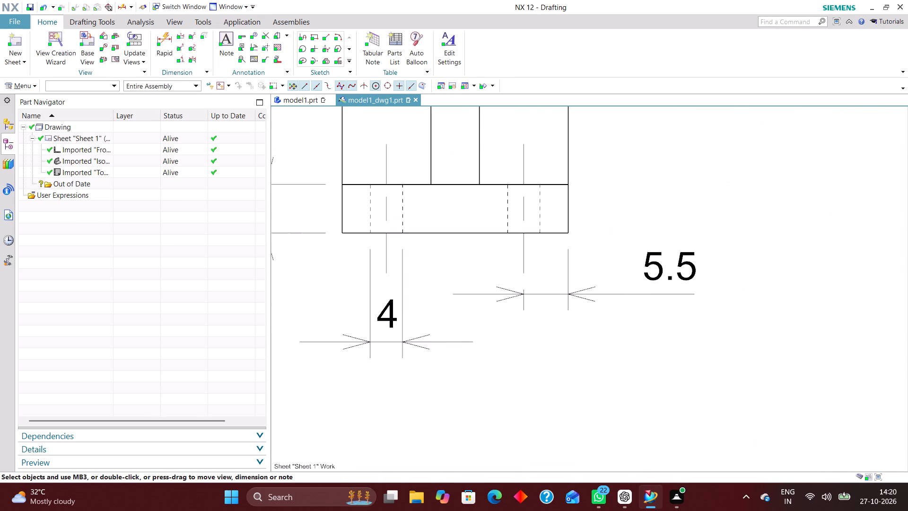
pyautogui.doubleClick(392, 338)
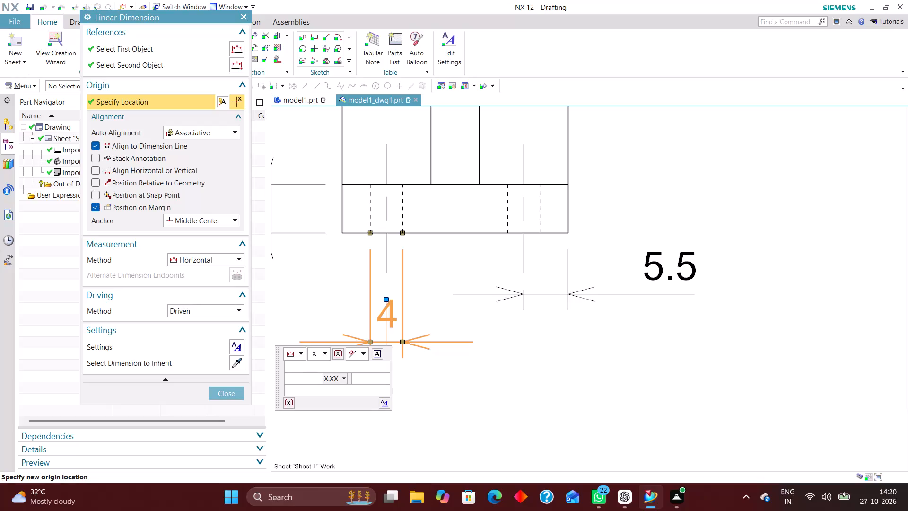
pyautogui.click(216, 250)
pyautogui.click(215, 263)
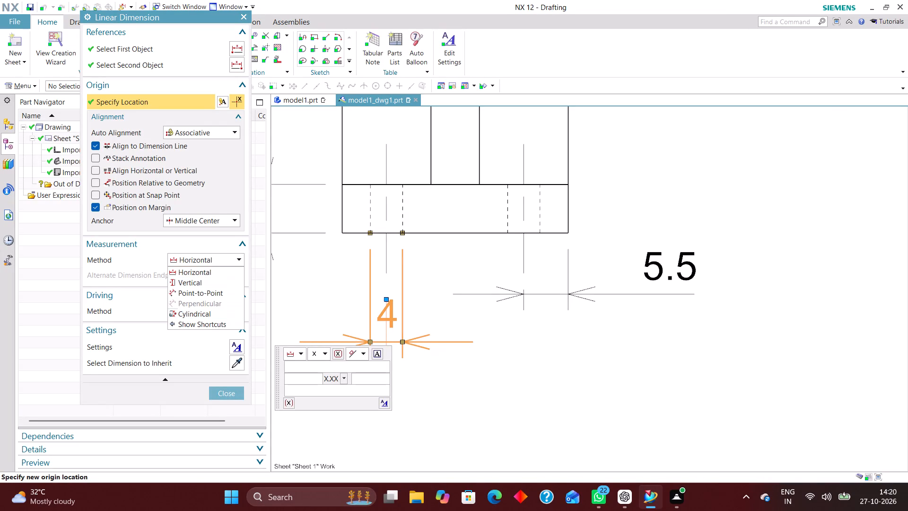
pyautogui.click(208, 317)
pyautogui.click(230, 376)
pyautogui.scroll(-3, 390, 292)
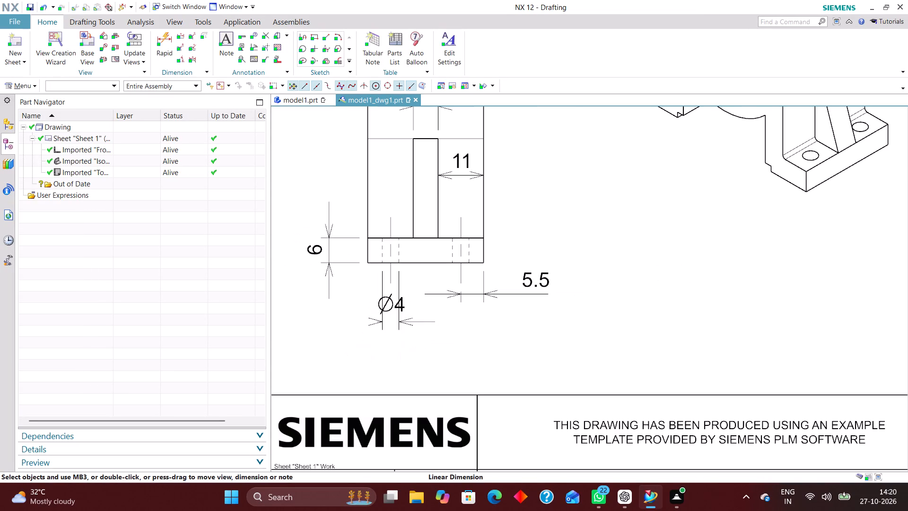
# Reposition the left foot hole's diameter dimension so its text sits below and outside the foot's left end.
pyautogui.moveTo(415, 319); pyautogui.dragTo(332, 317)
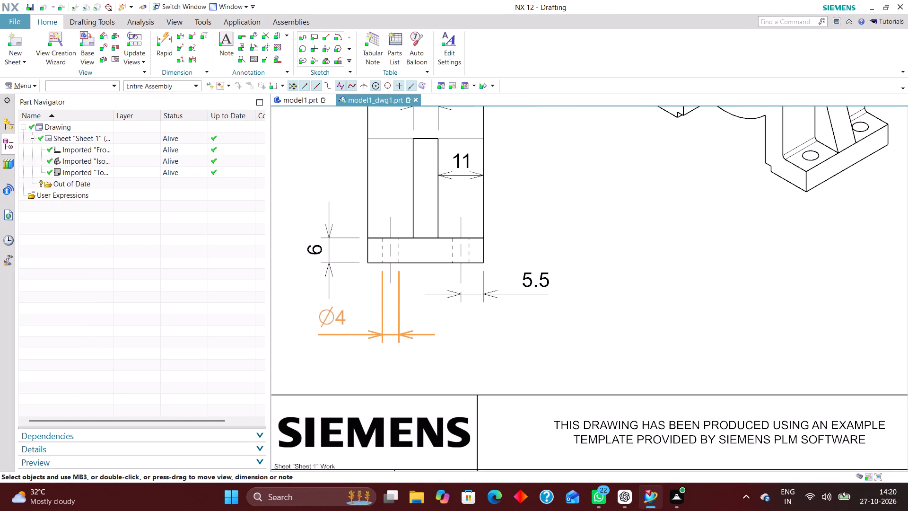
pyautogui.moveTo(332, 317); pyautogui.dragTo(330, 315)
# Review the sheet's dimensions, examining the front view's clamp lugs and feet and the side view.
pyautogui.scroll(-2, 355, 347)
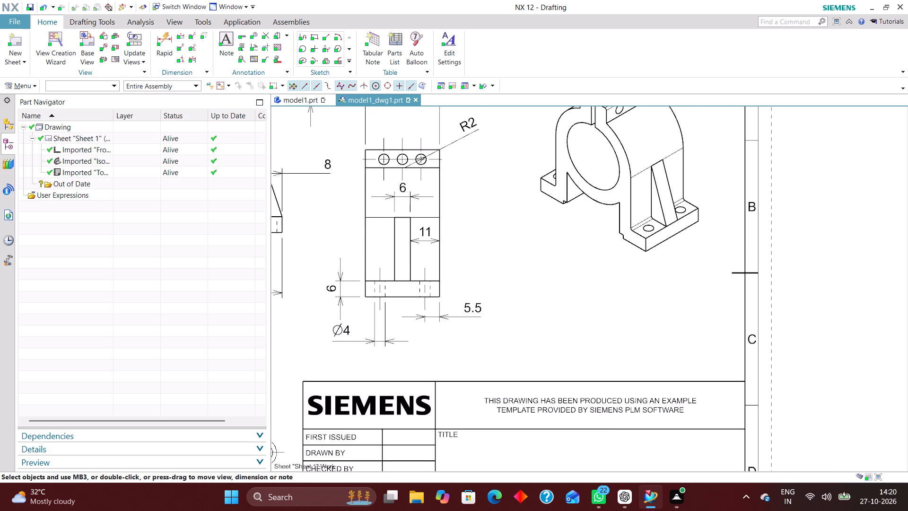
pyautogui.scroll(-2, 421, 343)
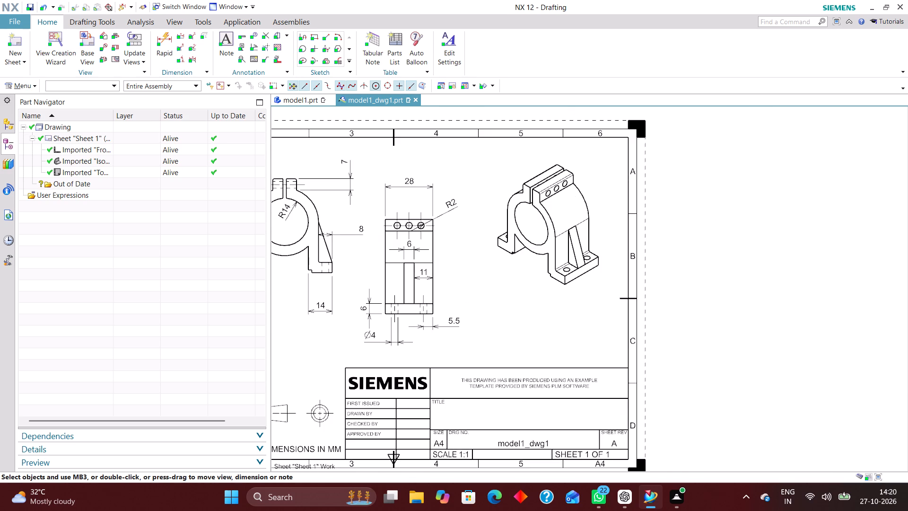
pyautogui.scroll(-2, 506, 277)
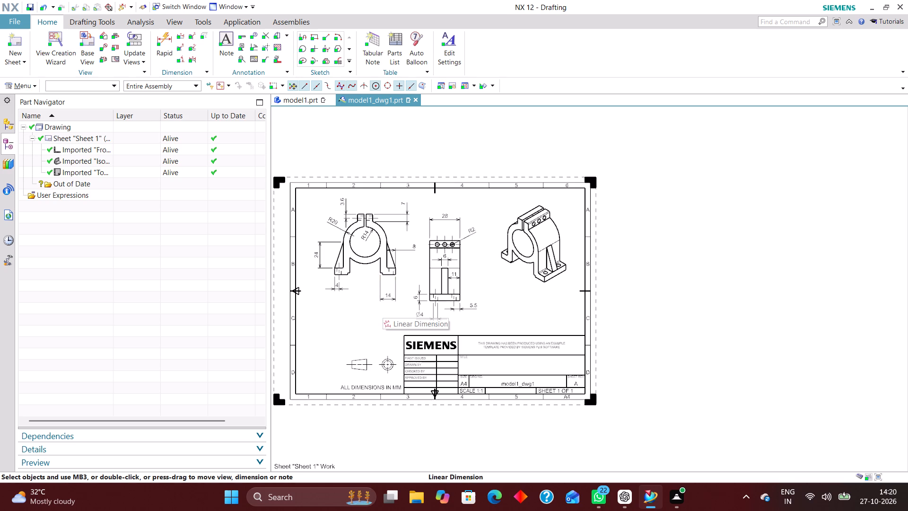
pyautogui.scroll(6, 372, 225)
pyautogui.rightClick(363, 207)
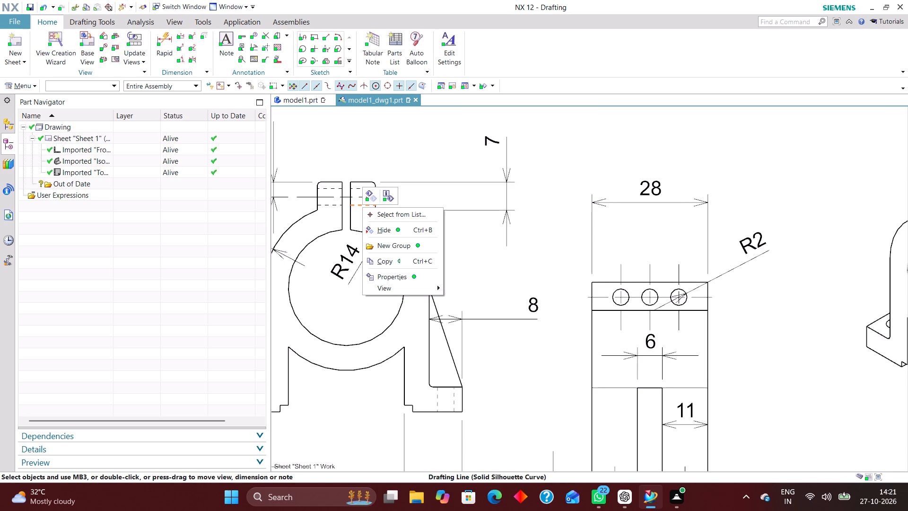
pyautogui.click(502, 269)
pyautogui.doubleClick(368, 204)
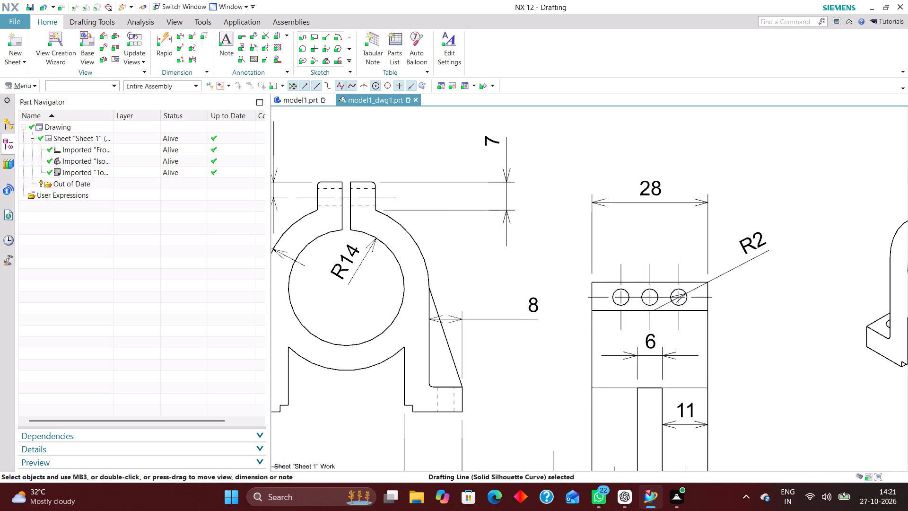
pyautogui.scroll(-4, 424, 226)
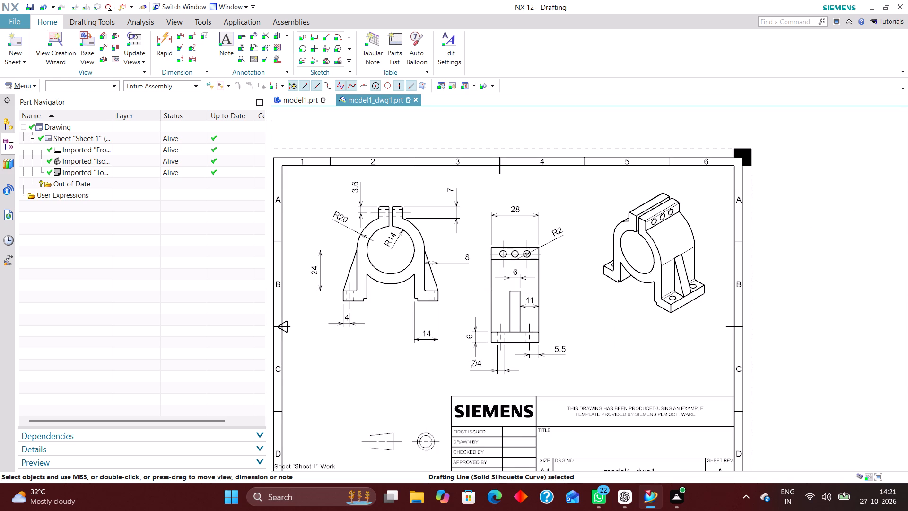
pyautogui.scroll(-1, 398, 261)
pyautogui.scroll(6, 387, 308)
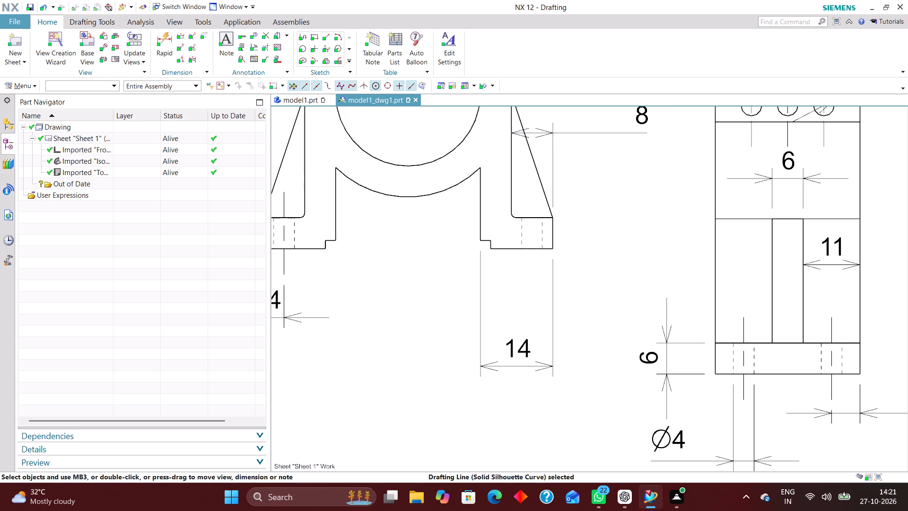
pyautogui.scroll(-3, 379, 253)
pyautogui.scroll(5, 366, 249)
pyautogui.scroll(-2, 416, 241)
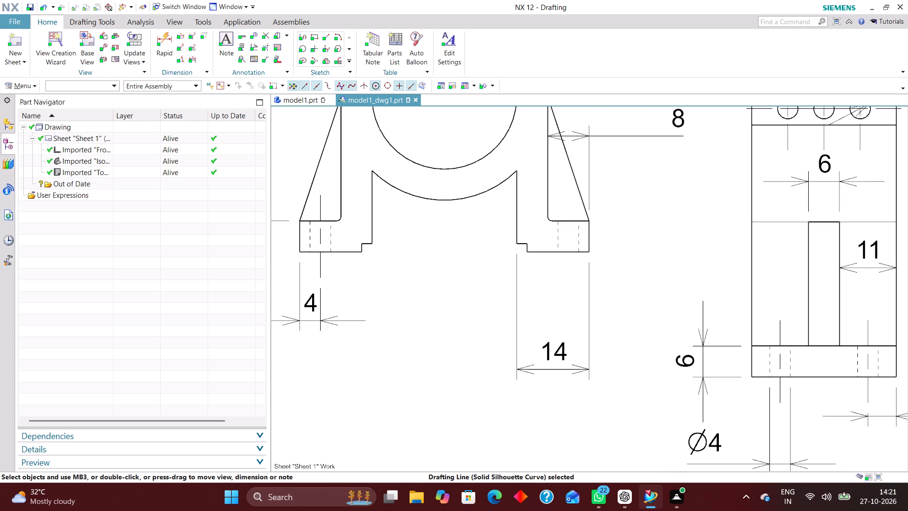
pyautogui.scroll(2, 427, 280)
pyautogui.scroll(-5, 452, 293)
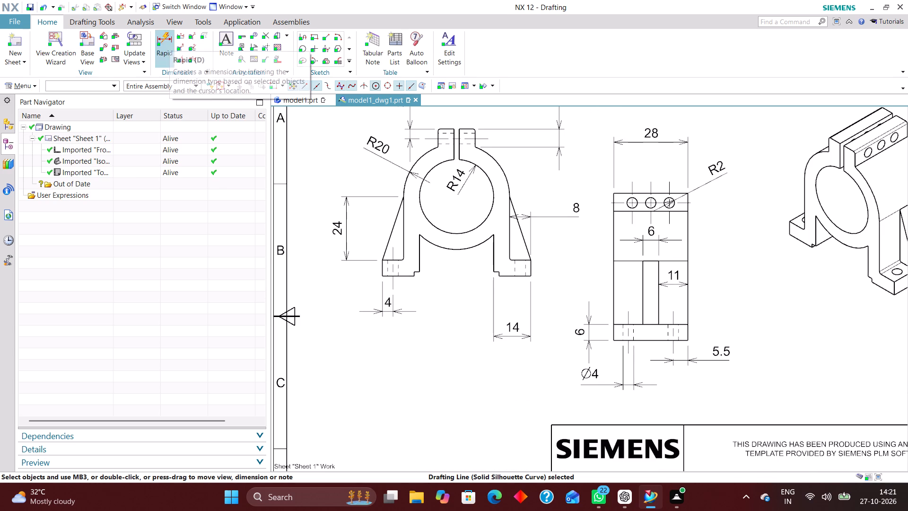
# Extend the outer arc's R20 radial dimension line to the arc center in the front view.
pyautogui.doubleClick(378, 147)
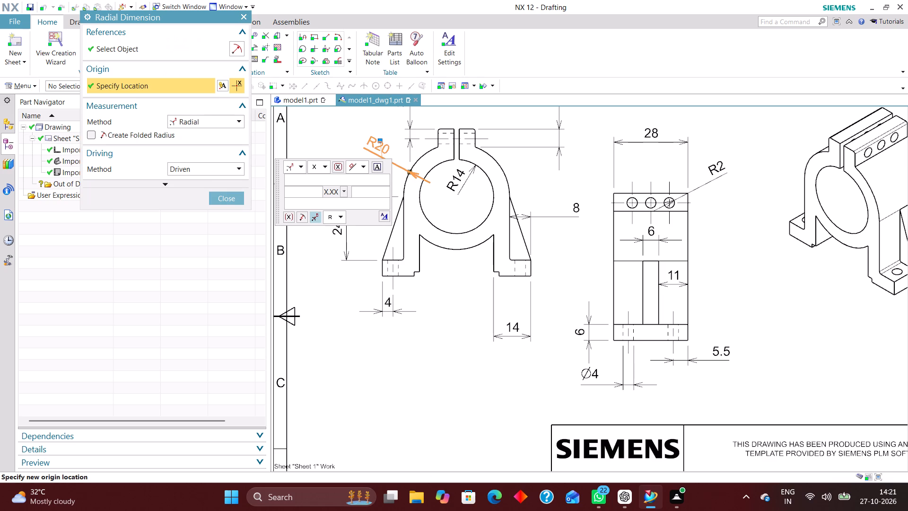
pyautogui.click(317, 219)
pyautogui.click(231, 195)
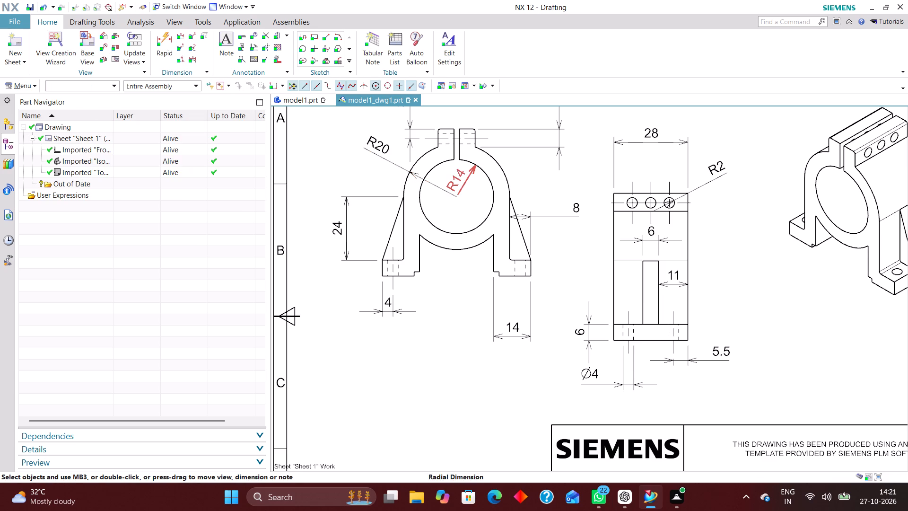
# Extend the bore's R14 radial dimension line to the arc center in the front view.
pyautogui.doubleClick(465, 178)
pyautogui.click(347, 172)
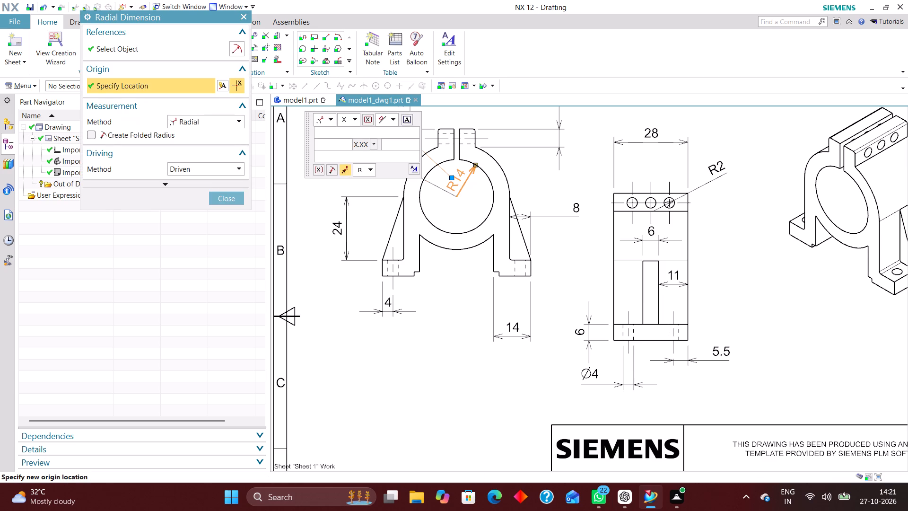
pyautogui.click(236, 198)
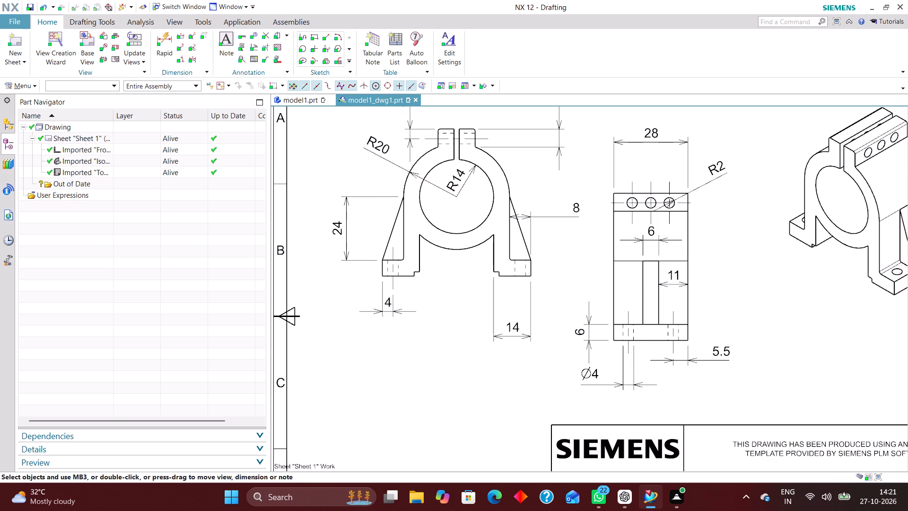
# Set the outer arc's R20 radial dimension arrow to Out and move its text slightly farther from the arc.
pyautogui.doubleClick(392, 162)
pyautogui.click(409, 170)
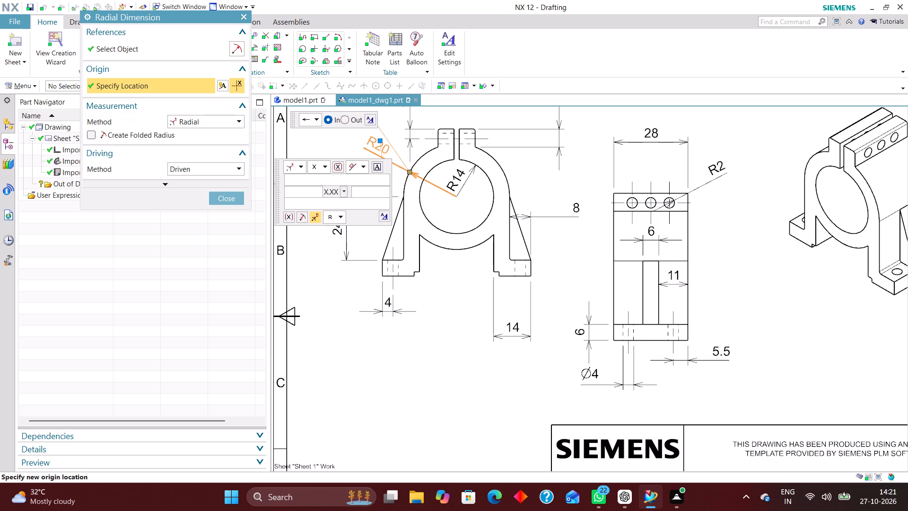
pyautogui.click(347, 120)
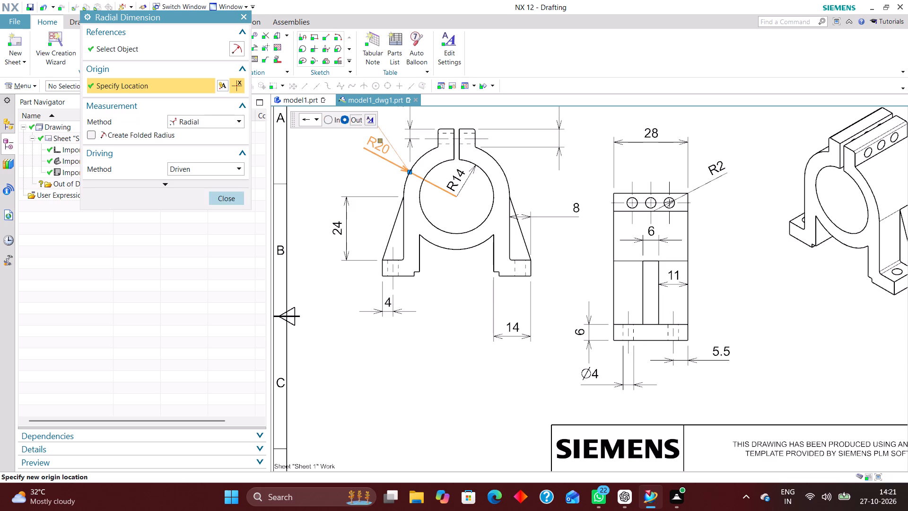
pyautogui.click(228, 200)
pyautogui.moveTo(381, 142); pyautogui.dragTo(365, 141)
pyautogui.moveTo(363, 140); pyautogui.dragTo(362, 145)
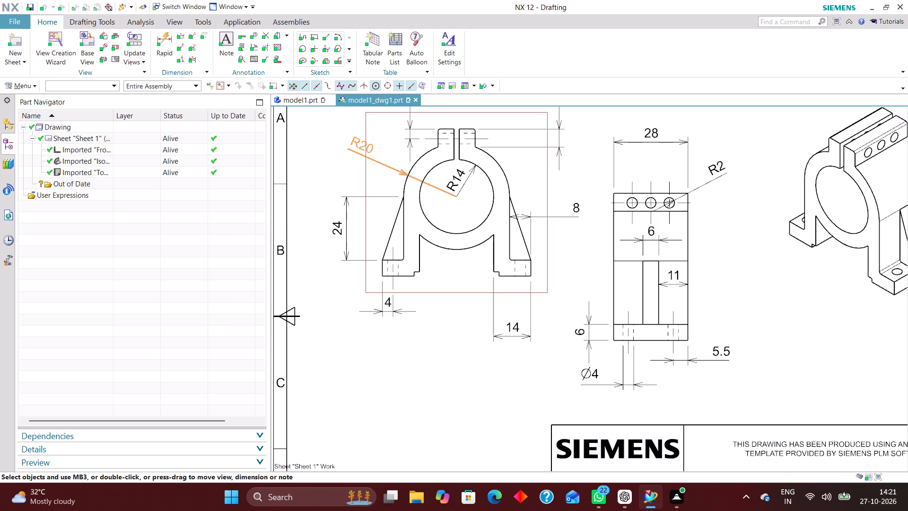
pyautogui.moveTo(362, 145); pyautogui.dragTo(367, 148)
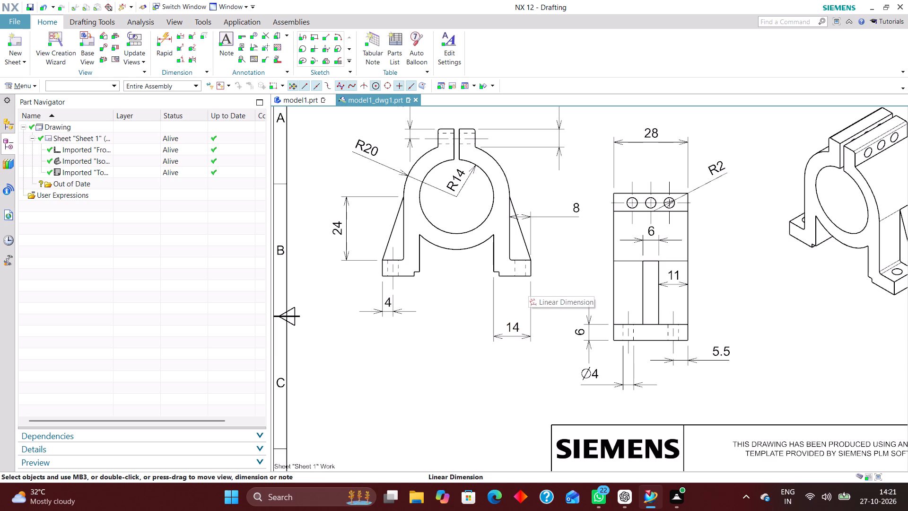
# Add a center mark to the bore circle in the front view.
pyautogui.scroll(-2, 371, 228)
pyautogui.scroll(3, 432, 278)
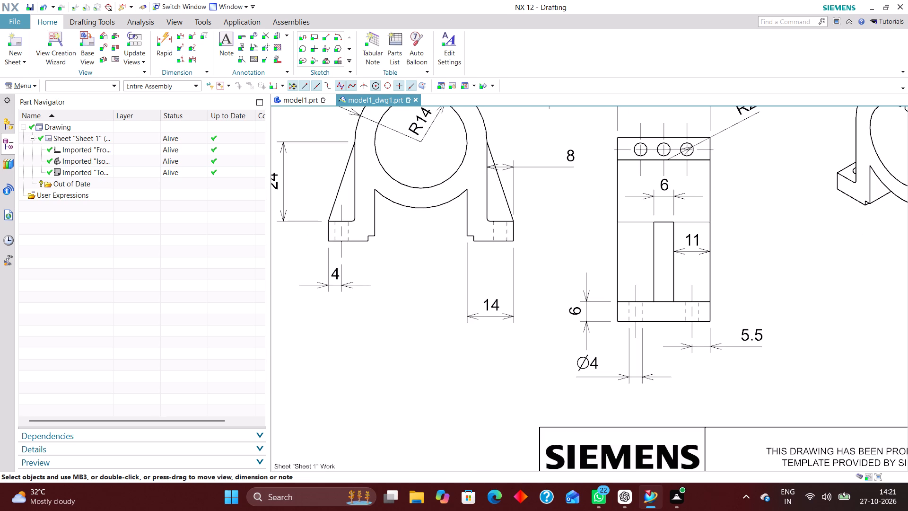
pyautogui.click(289, 33)
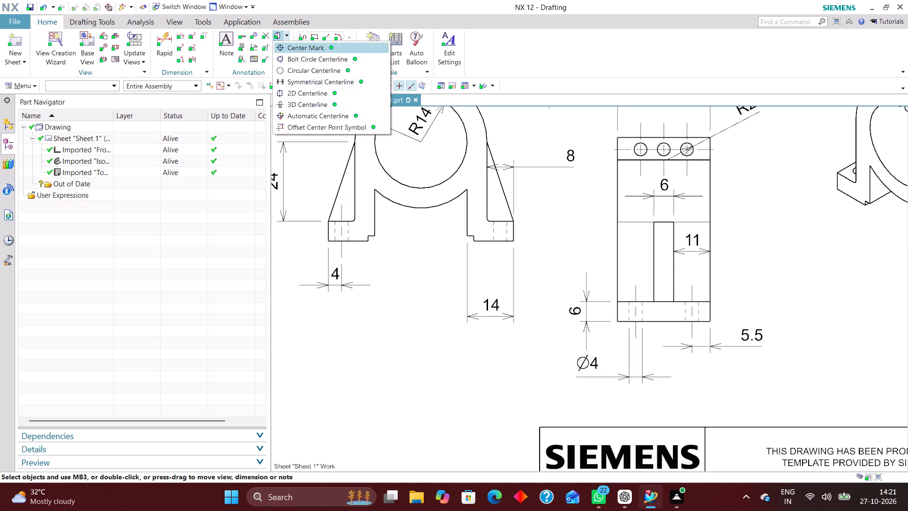
pyautogui.click(291, 45)
pyautogui.click(408, 186)
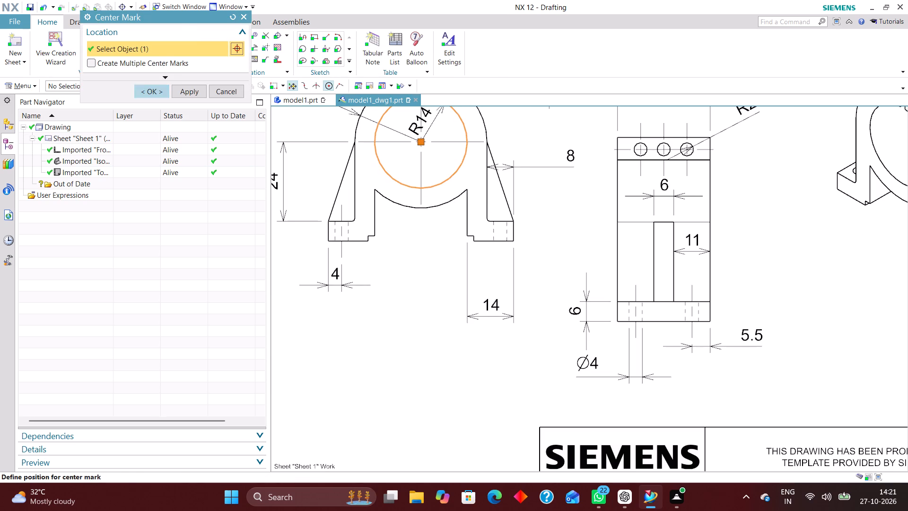
pyautogui.click(160, 88)
# Move the bore's R14 radial dimension text outside the outer arc, to the upper right of the front view.
pyautogui.scroll(-3, 522, 282)
pyautogui.scroll(3, 477, 208)
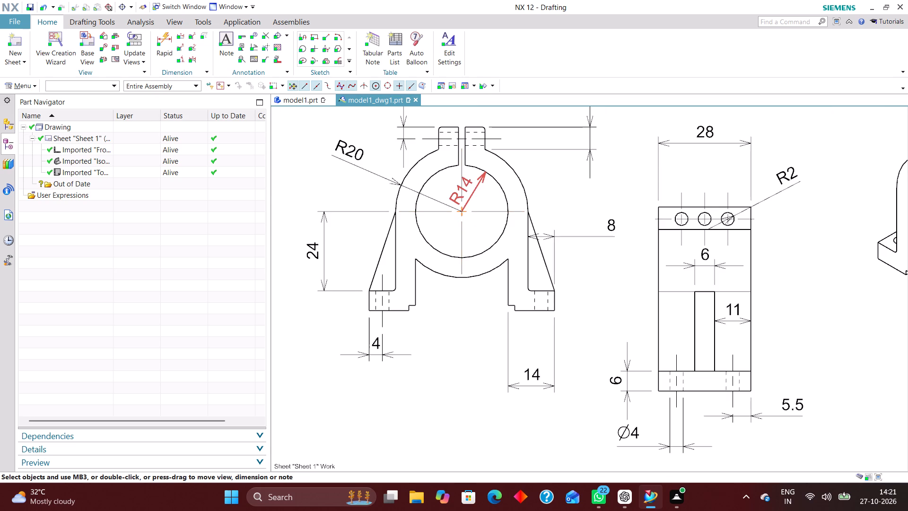
pyautogui.moveTo(469, 185); pyautogui.dragTo(561, 175)
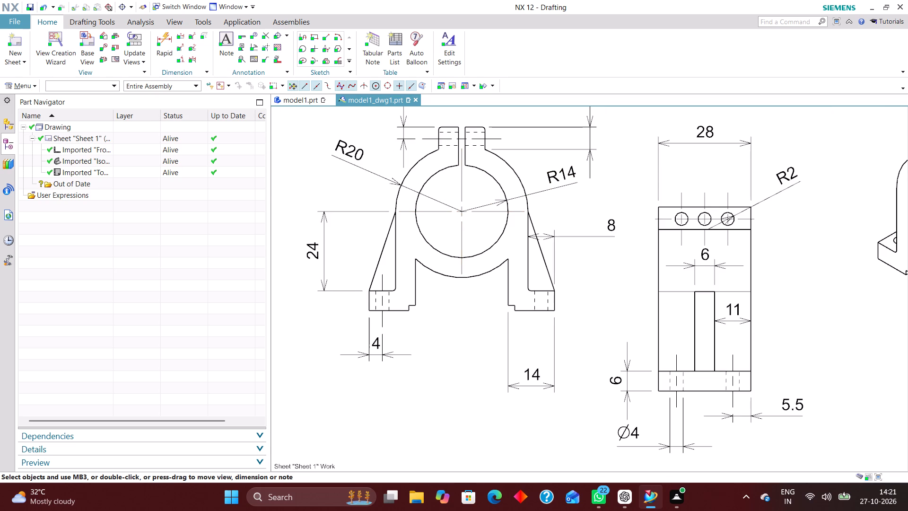
pyautogui.moveTo(567, 176); pyautogui.dragTo(566, 167)
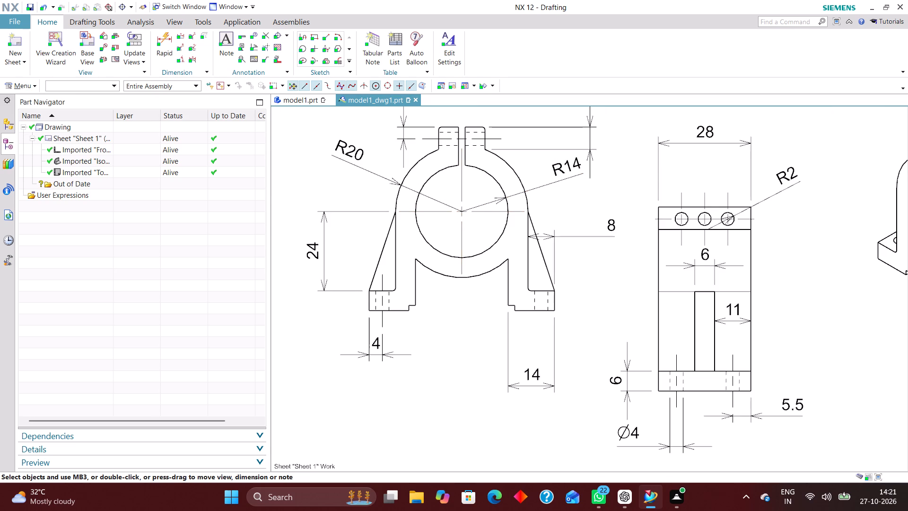
# Dimension the horizontal distance from the left foot's inner bottom corner to the bore center, placing it below the front view.
pyautogui.click(172, 33)
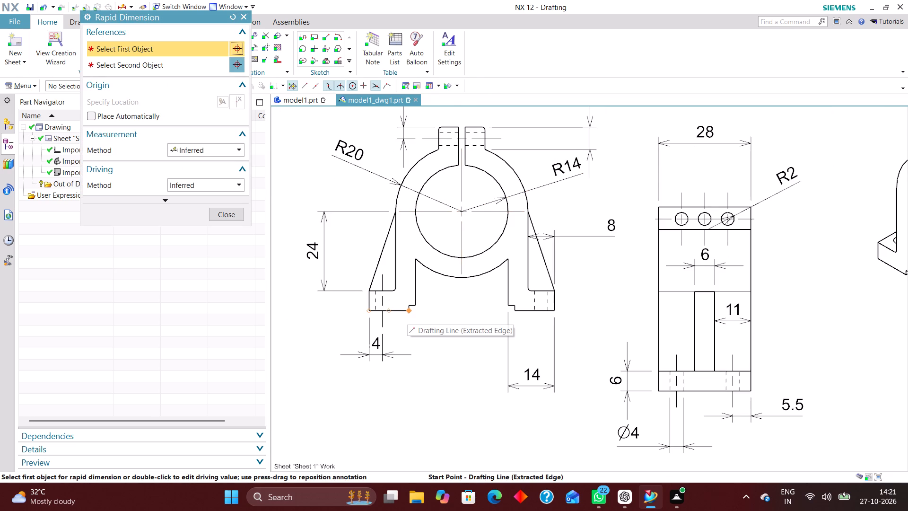
pyautogui.click(408, 312)
pyautogui.click(463, 246)
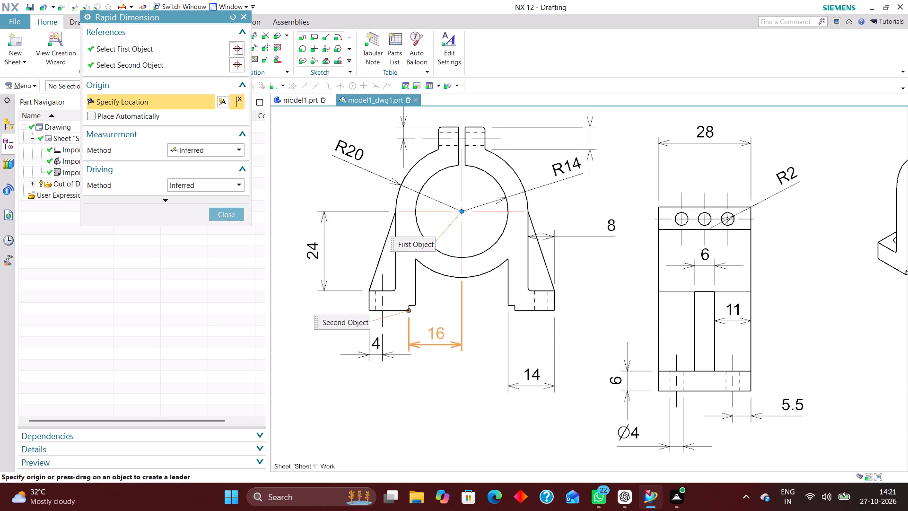
pyautogui.click(438, 331)
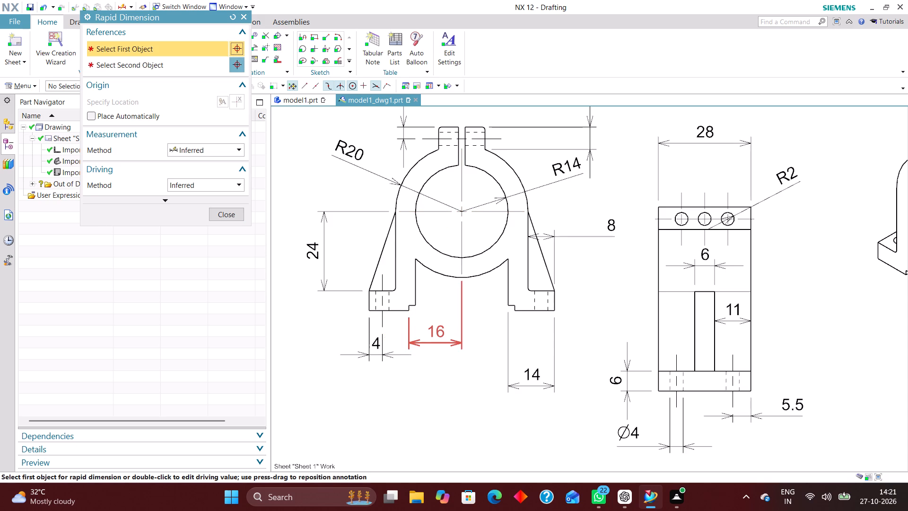
# Dimension the height of the small step at the left foot's inner bottom edge in the front view.
pyautogui.scroll(5, 419, 310)
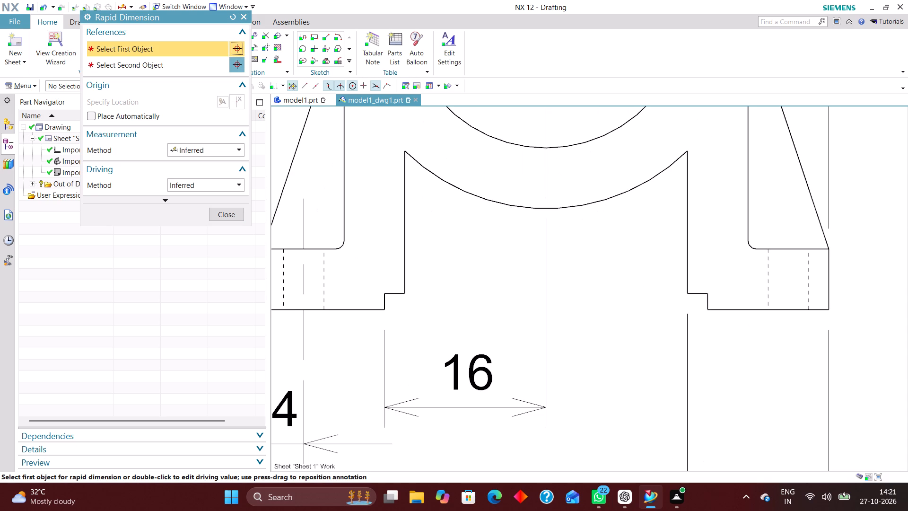
pyautogui.scroll(4, 396, 308)
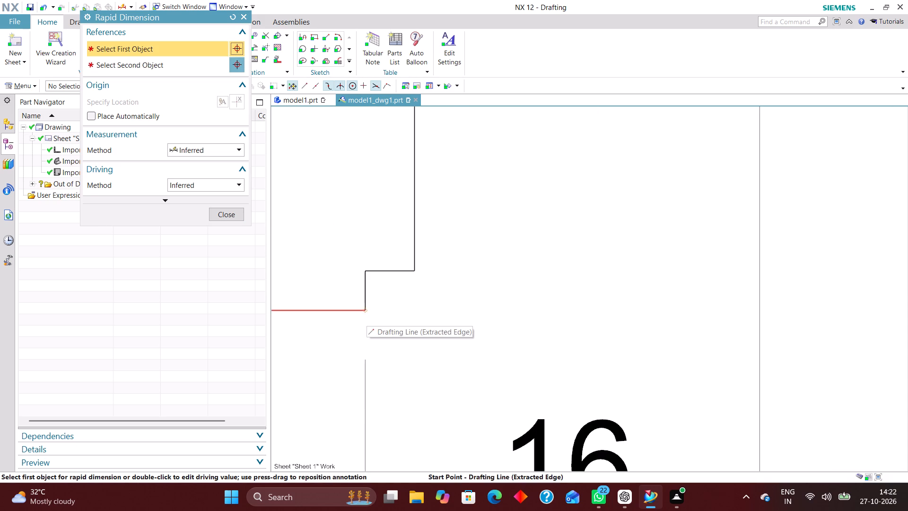
pyautogui.click(367, 313)
pyautogui.click(368, 270)
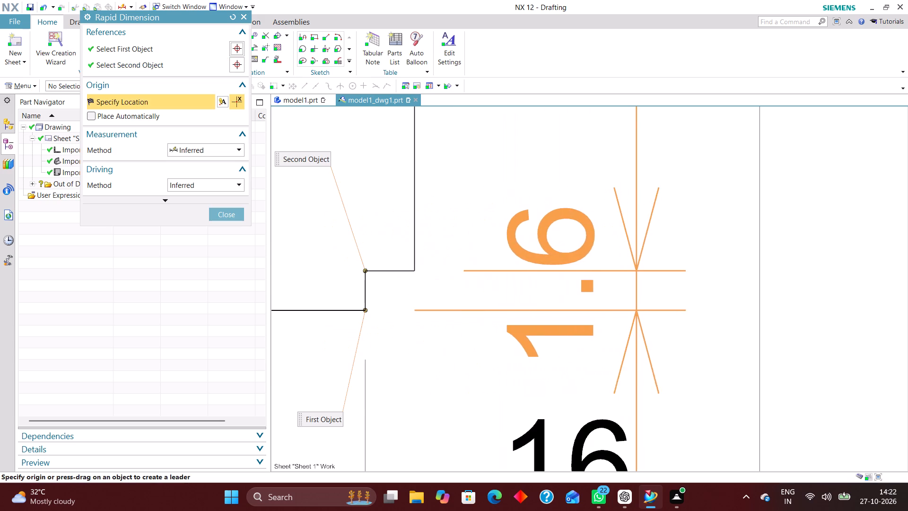
pyautogui.click(593, 292)
pyautogui.scroll(-4, 513, 247)
pyautogui.scroll(-2, 603, 360)
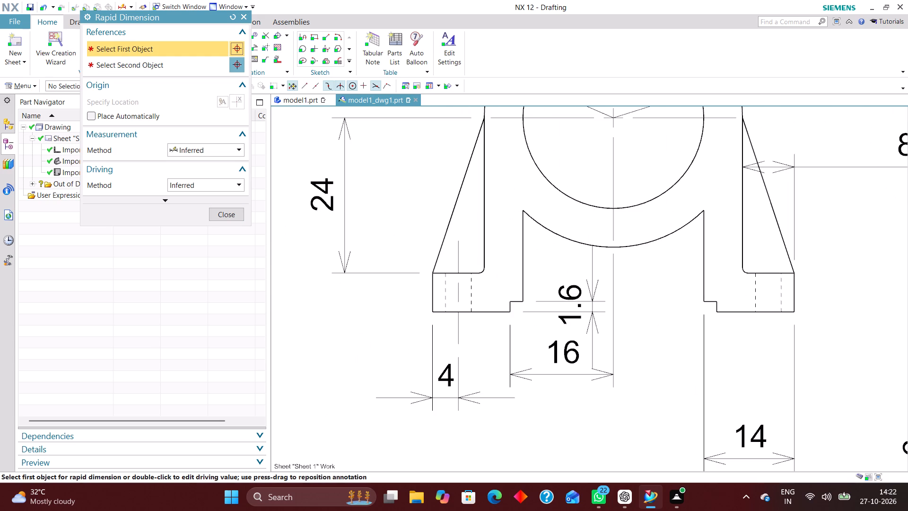
pyautogui.click(228, 215)
# Move the 1.6 step-height dimension toward the right foot and place its text below the extension lines, clear of the 16 dimension.
pyautogui.scroll(-6, 385, 339)
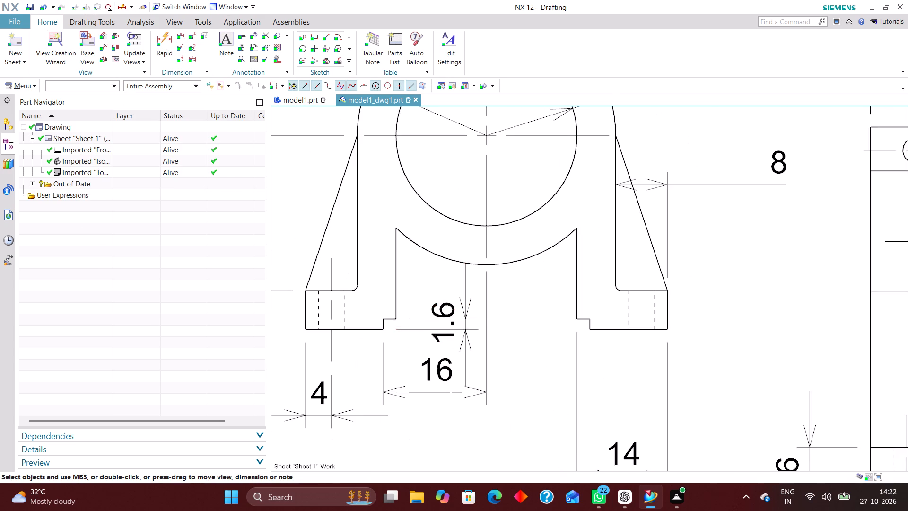
pyautogui.scroll(-2, 444, 362)
pyautogui.scroll(2, 458, 379)
pyautogui.moveTo(434, 311); pyautogui.dragTo(509, 314)
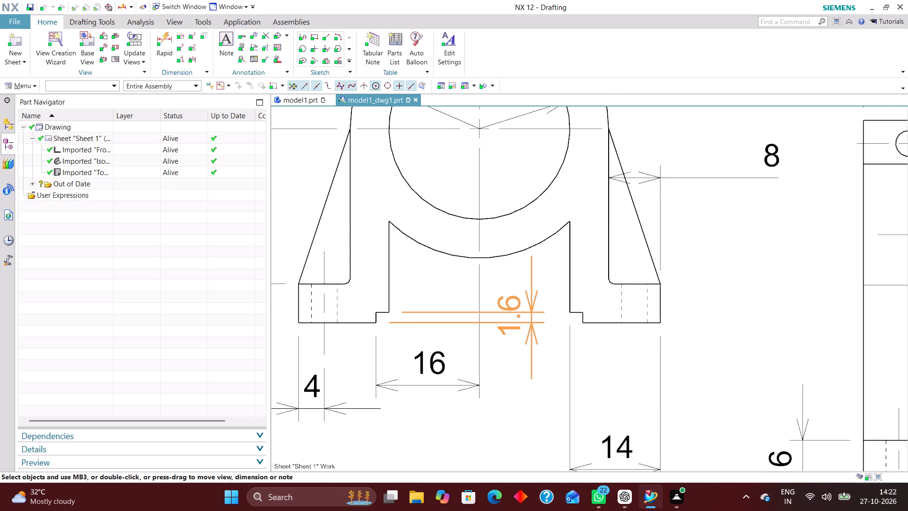
pyautogui.moveTo(509, 314); pyautogui.dragTo(515, 320)
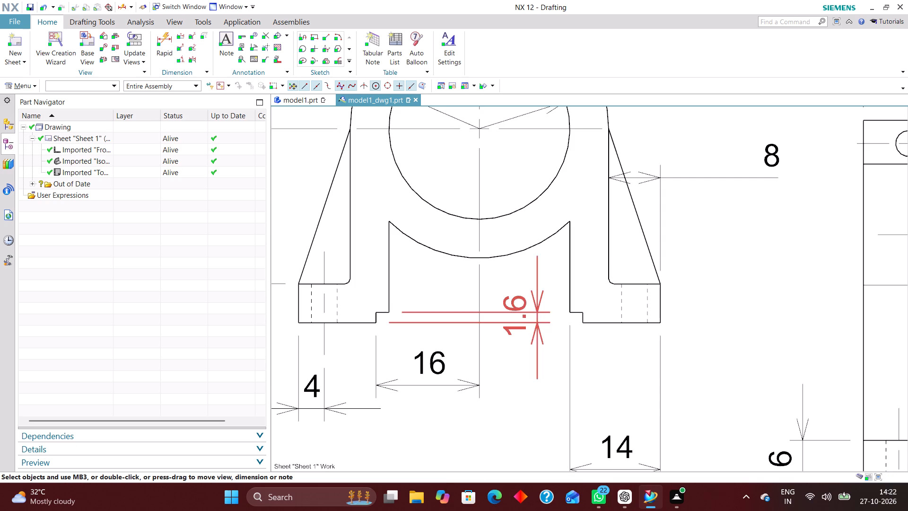
pyautogui.moveTo(515, 301); pyautogui.dragTo(517, 389)
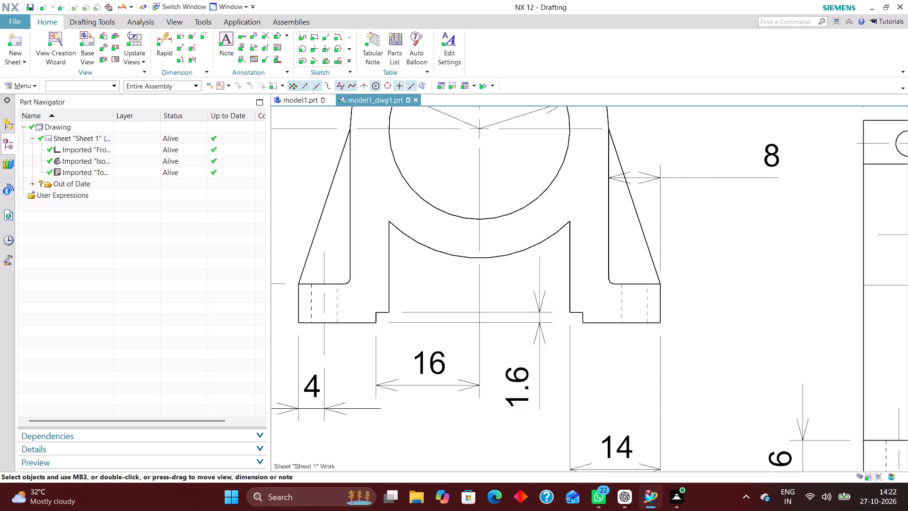
# Move the side view slightly away from the front view, toward the isometric view and a little lower.
pyautogui.scroll(-3, 469, 325)
pyautogui.scroll(-3, 435, 367)
pyautogui.scroll(2, 442, 405)
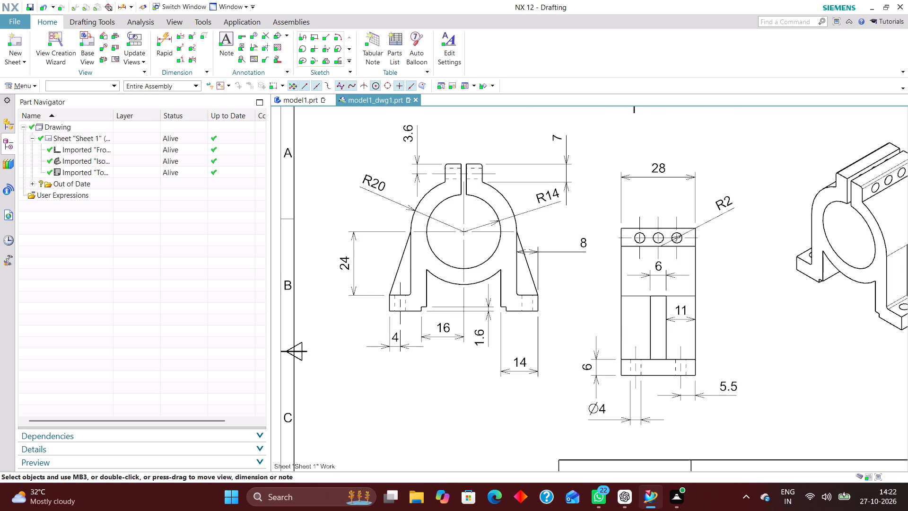
pyautogui.moveTo(461, 384); pyautogui.dragTo(407, 452, button='right')
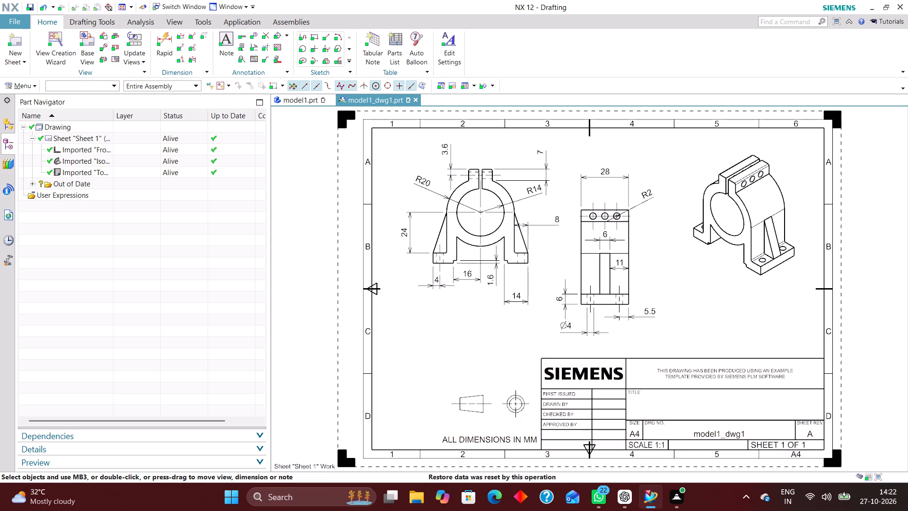
pyautogui.moveTo(607, 308); pyautogui.dragTo(629, 307)
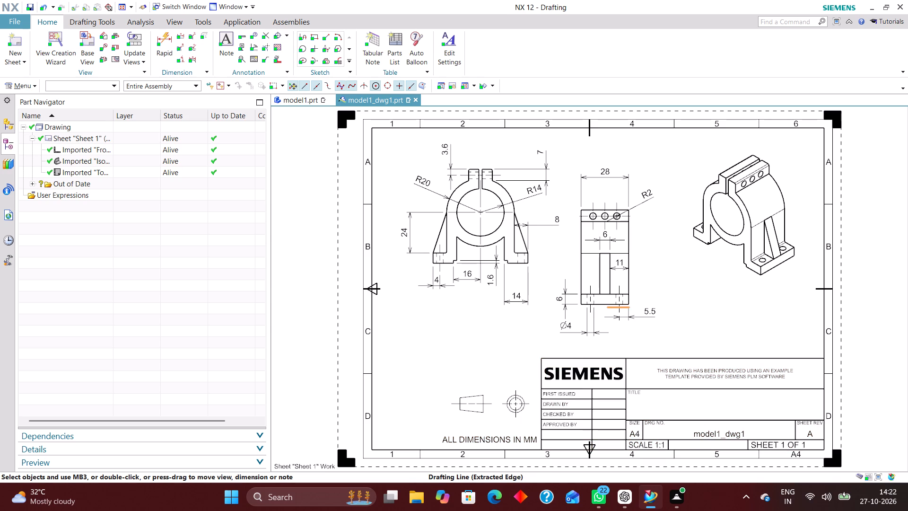
pyautogui.moveTo(631, 283); pyautogui.dragTo(641, 286)
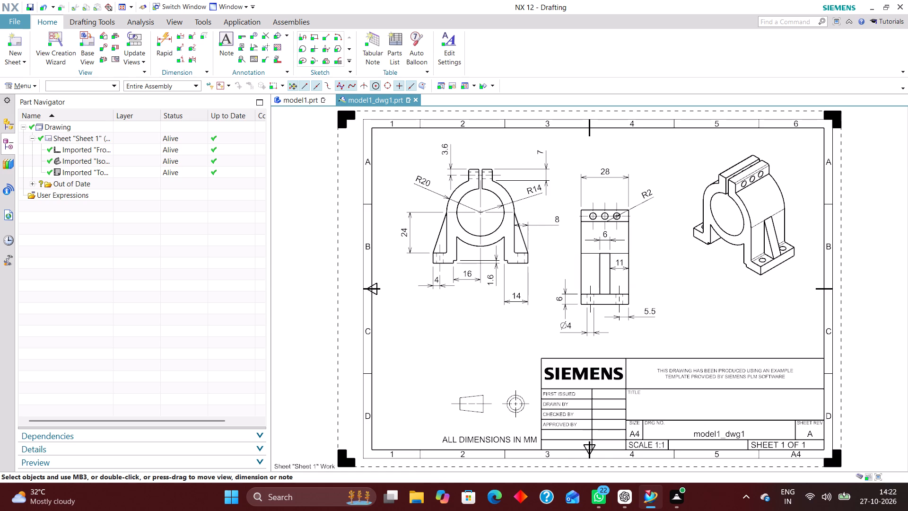
pyautogui.moveTo(570, 277); pyautogui.dragTo(587, 284)
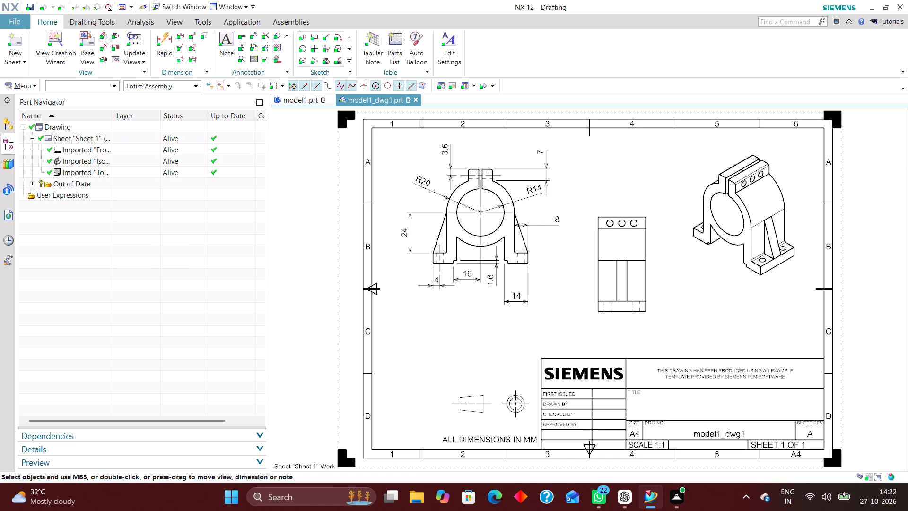
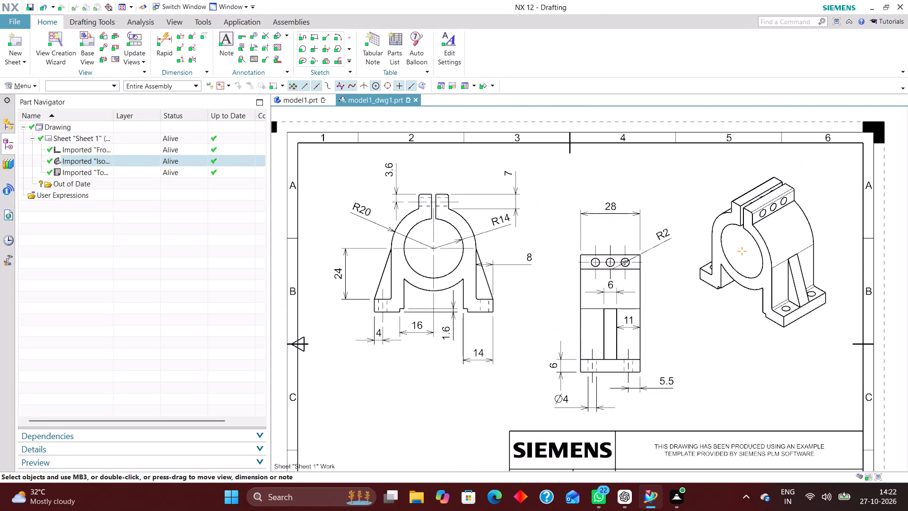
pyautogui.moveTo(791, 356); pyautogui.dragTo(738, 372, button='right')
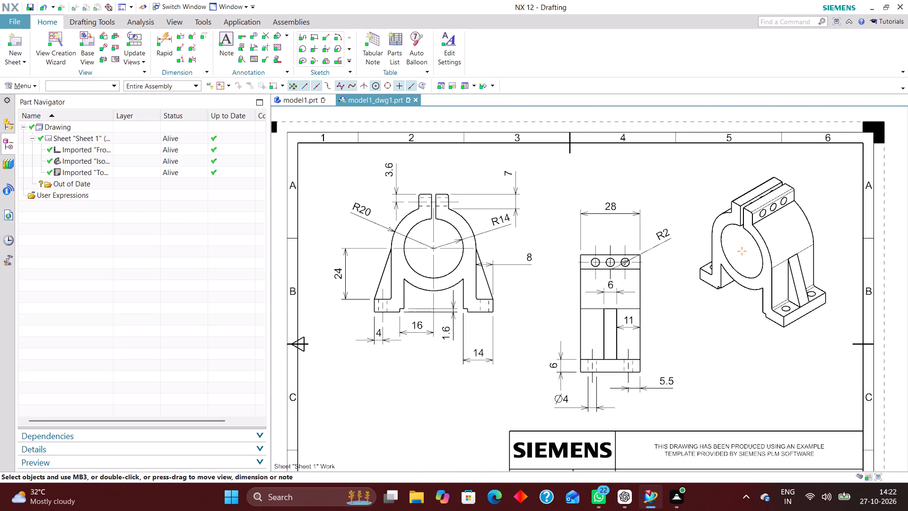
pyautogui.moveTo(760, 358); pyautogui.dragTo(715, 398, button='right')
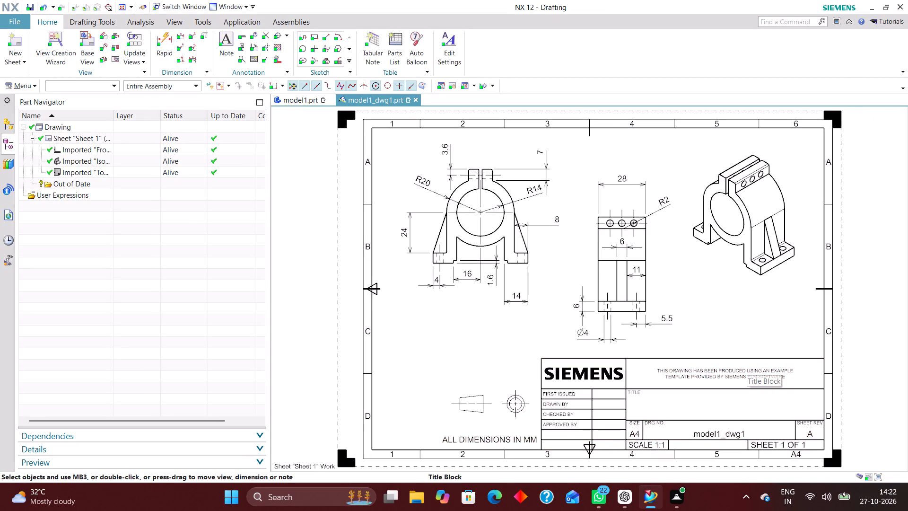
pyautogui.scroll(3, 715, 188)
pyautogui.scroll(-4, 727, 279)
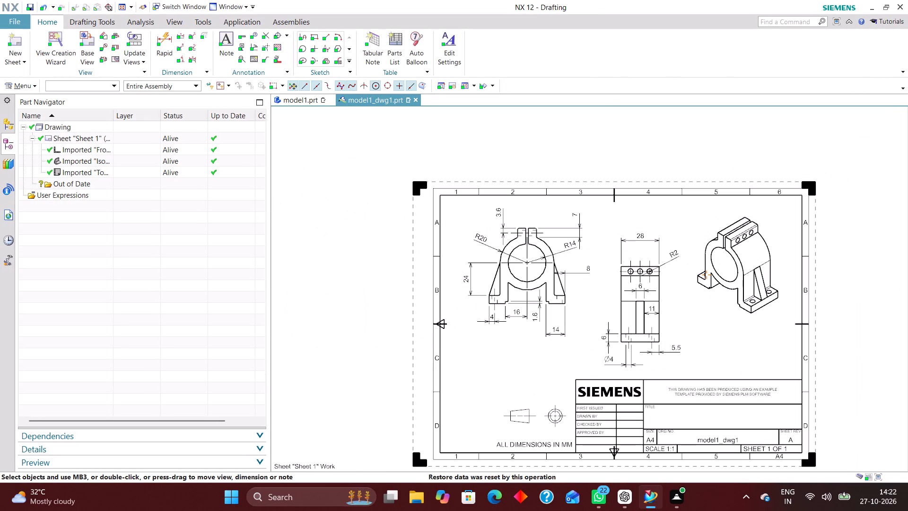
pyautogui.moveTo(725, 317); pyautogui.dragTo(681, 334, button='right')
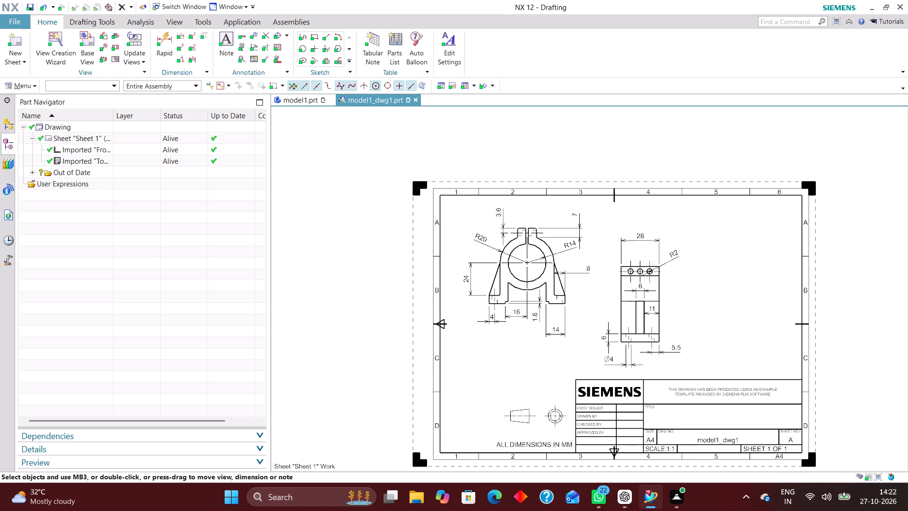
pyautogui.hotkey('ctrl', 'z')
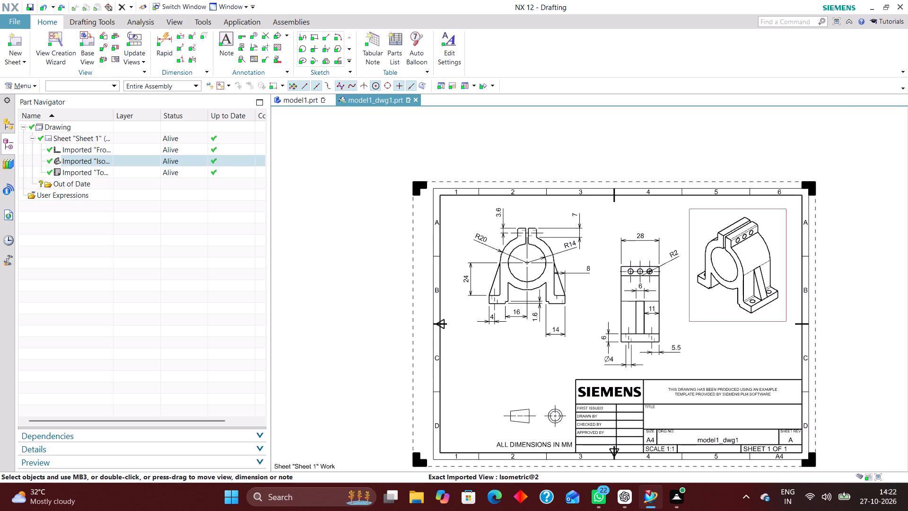
# Turn on the view label for the isometric view and set its label type to Name.
pyautogui.rightClick(742, 320)
pyautogui.click(812, 107)
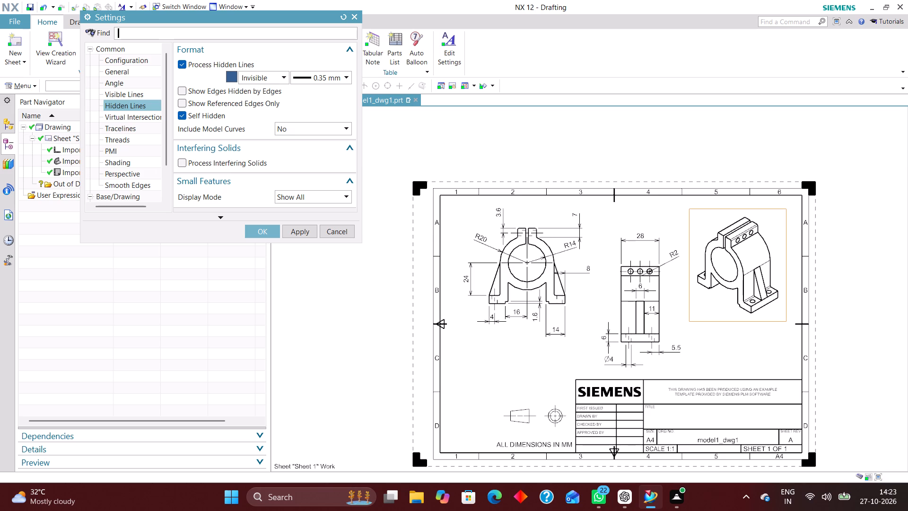
pyautogui.scroll(6, 98, 89)
pyautogui.scroll(-6, 130, 121)
pyautogui.scroll(7, 128, 140)
pyautogui.scroll(-5, 122, 143)
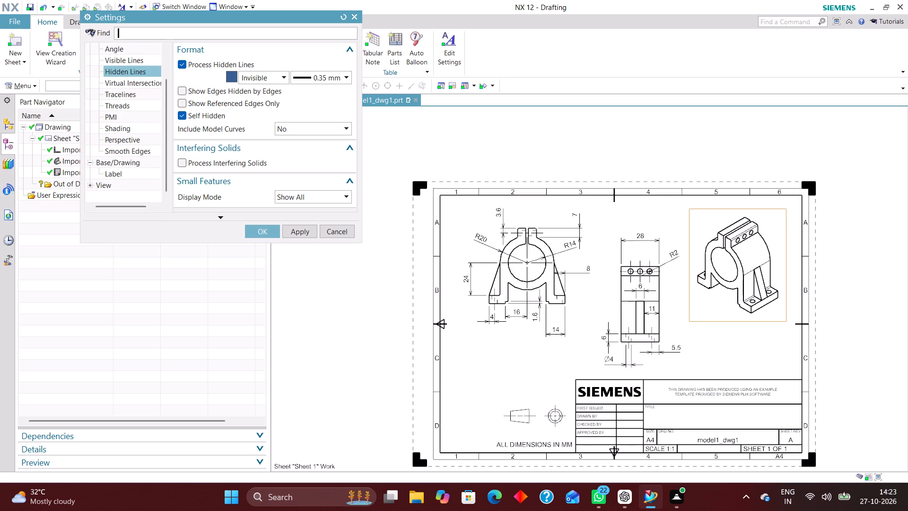
pyautogui.click(127, 169)
pyautogui.click(181, 62)
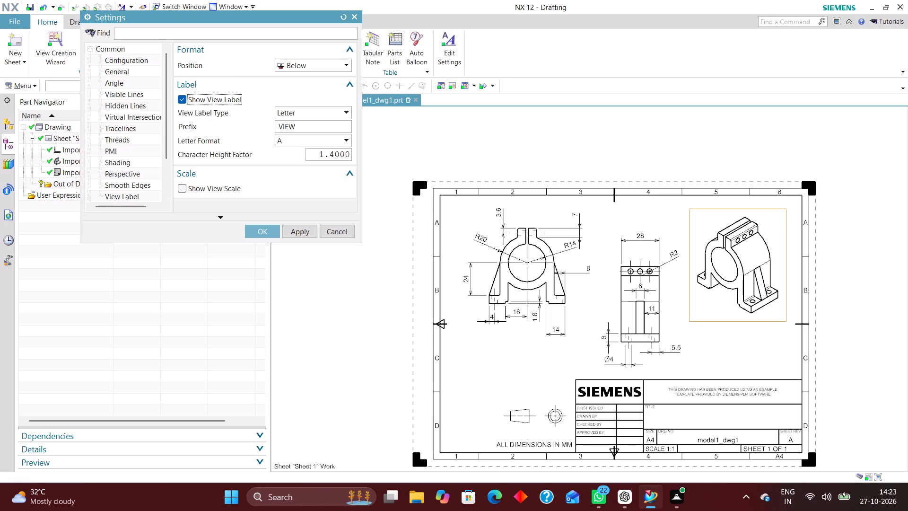
pyautogui.click(288, 111)
pyautogui.click(292, 124)
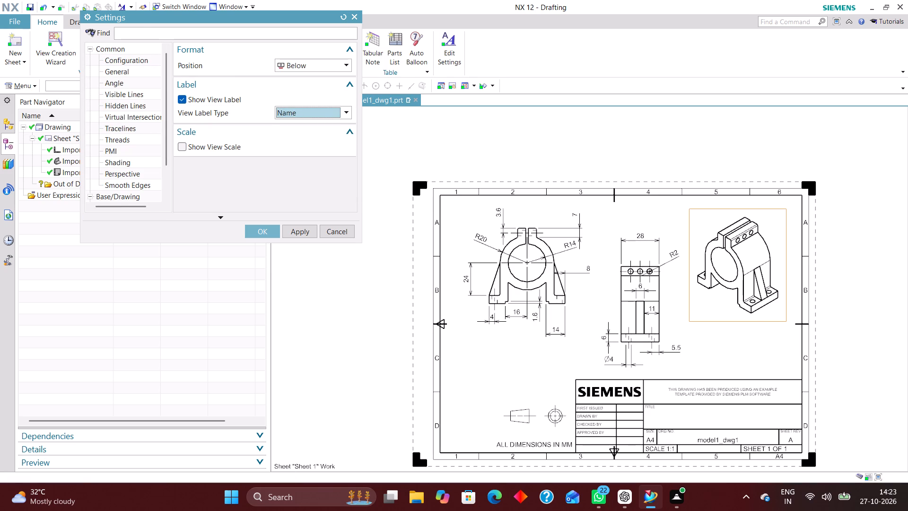
pyautogui.click(266, 232)
# Turn on the view label for the Front@4 view with the three-hole row, using label type Name.
pyautogui.rightClick(643, 345)
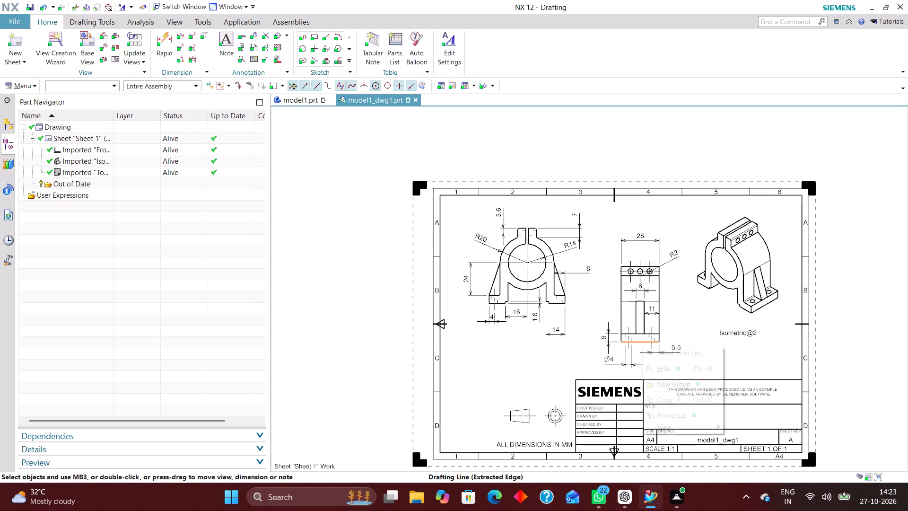
pyautogui.click(554, 369)
pyautogui.rightClick(637, 352)
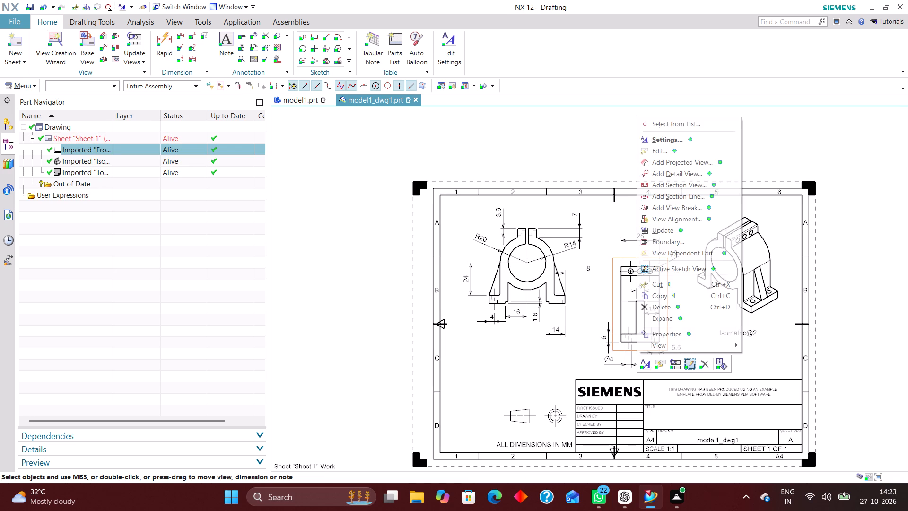
pyautogui.click(702, 141)
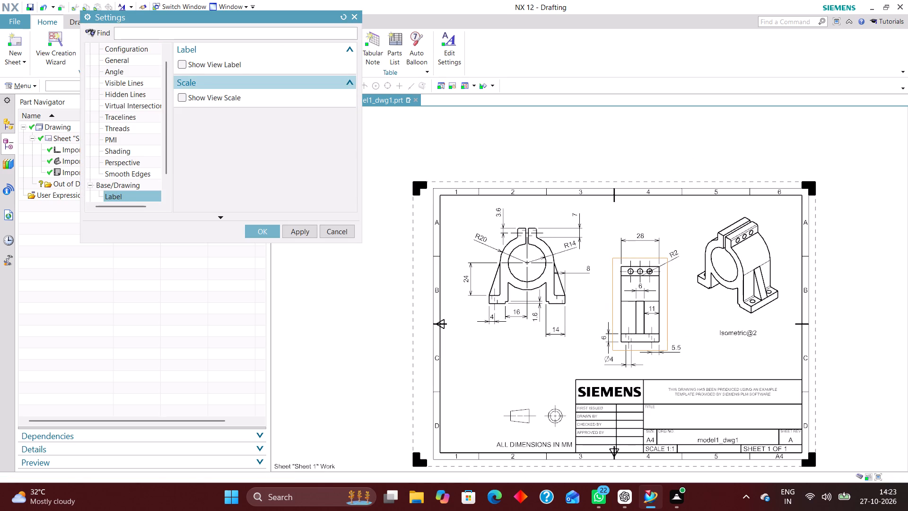
pyautogui.click(188, 65)
pyautogui.click(315, 117)
pyautogui.click(316, 123)
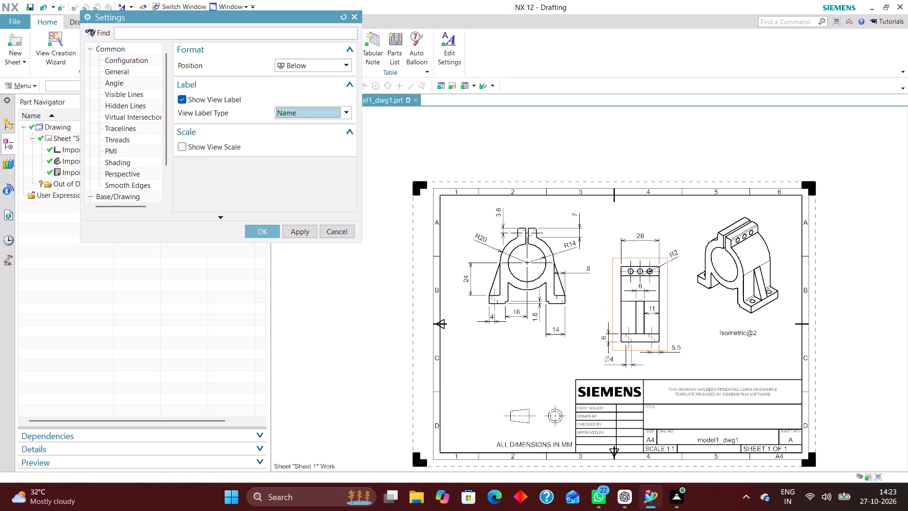
pyautogui.click(269, 230)
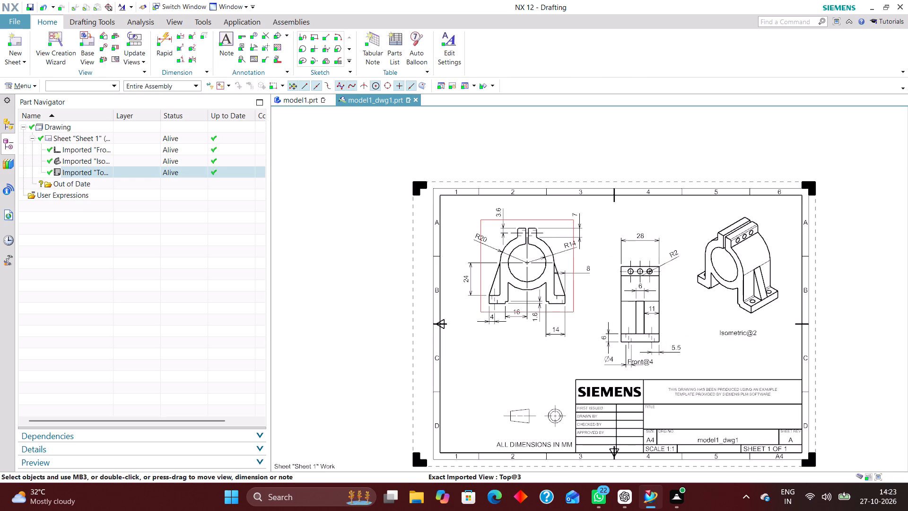
# Turn on the view label for the Top@3 view showing the R14 bore, using label type Name.
pyautogui.rightClick(531, 312)
pyautogui.click(553, 97)
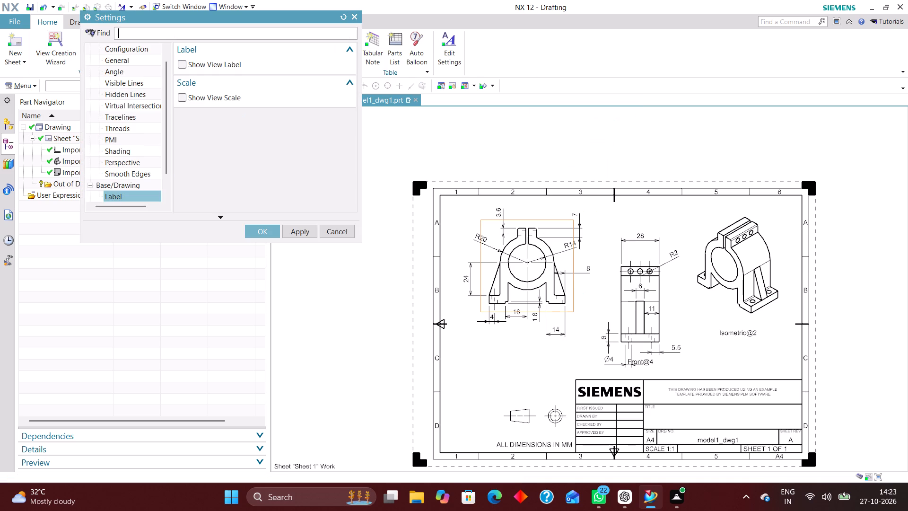
pyautogui.click(179, 62)
pyautogui.click(304, 115)
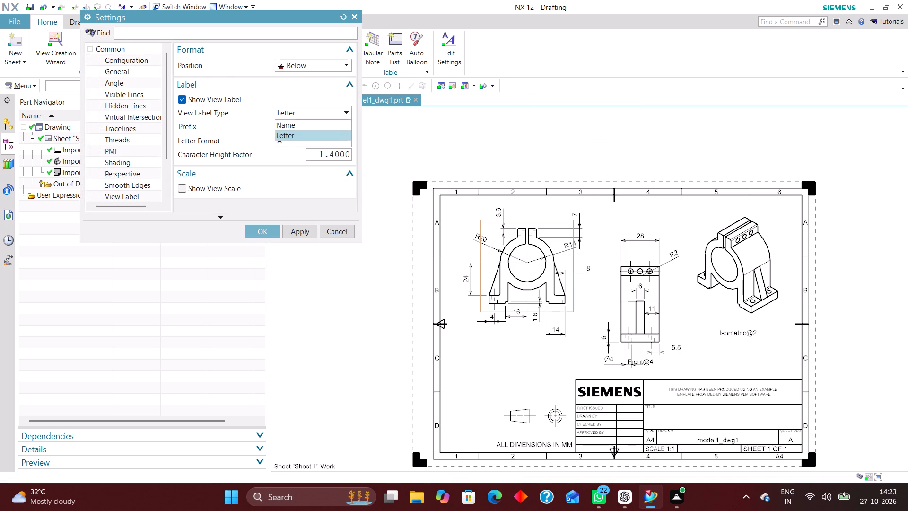
pyautogui.click(303, 124)
pyautogui.click(270, 230)
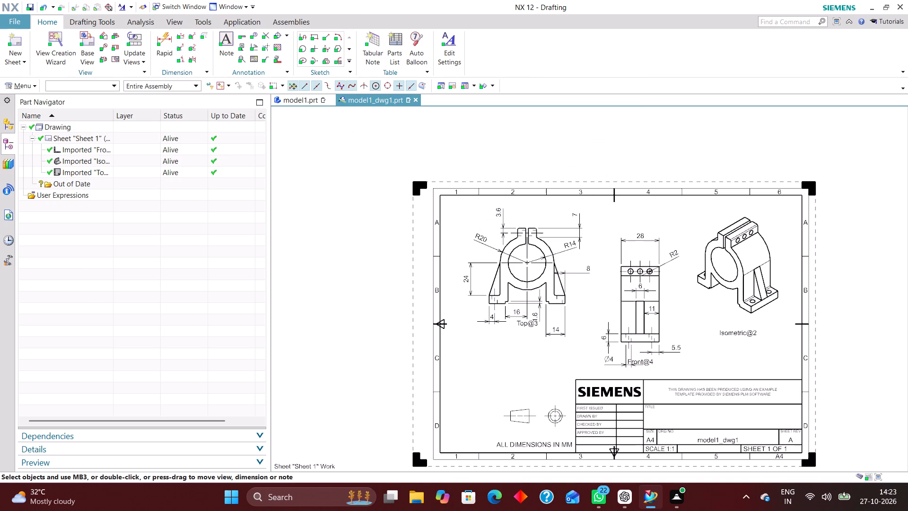
# Move the Top@3 label below its view's dimensions and the Front@4 label above the 28 mm dimension.
pyautogui.moveTo(530, 321); pyautogui.dragTo(510, 340)
pyautogui.moveTo(649, 363); pyautogui.dragTo(637, 220)
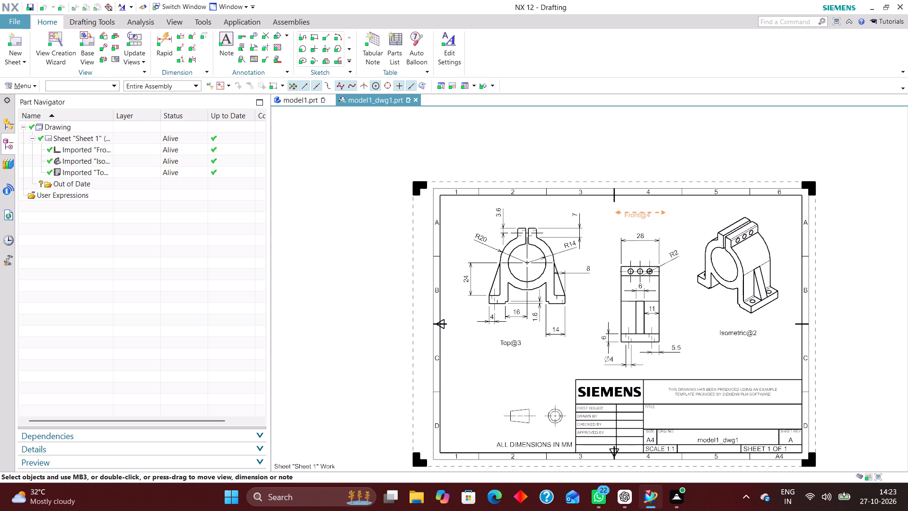
pyautogui.moveTo(637, 220); pyautogui.dragTo(643, 220)
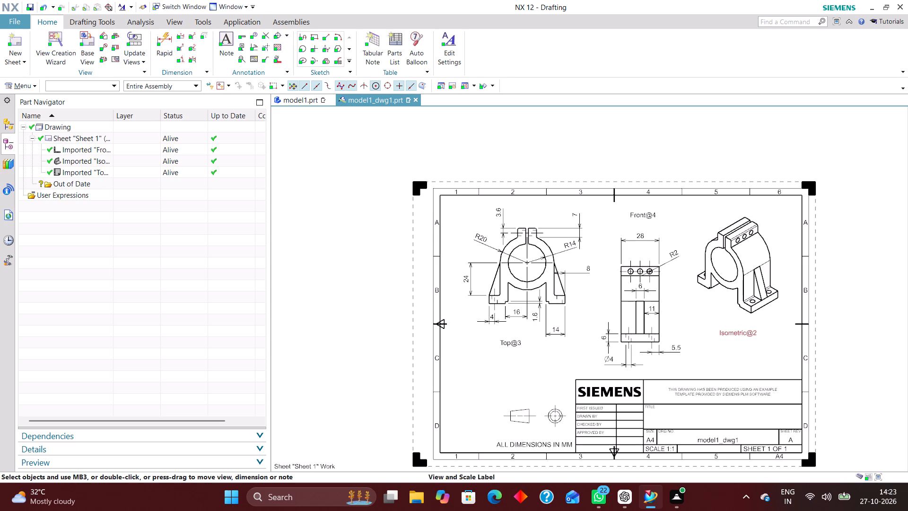
# Rename the isometric view as ISOMETRIC VIEW.
pyautogui.click(122, 161)
pyautogui.rightClick(122, 159)
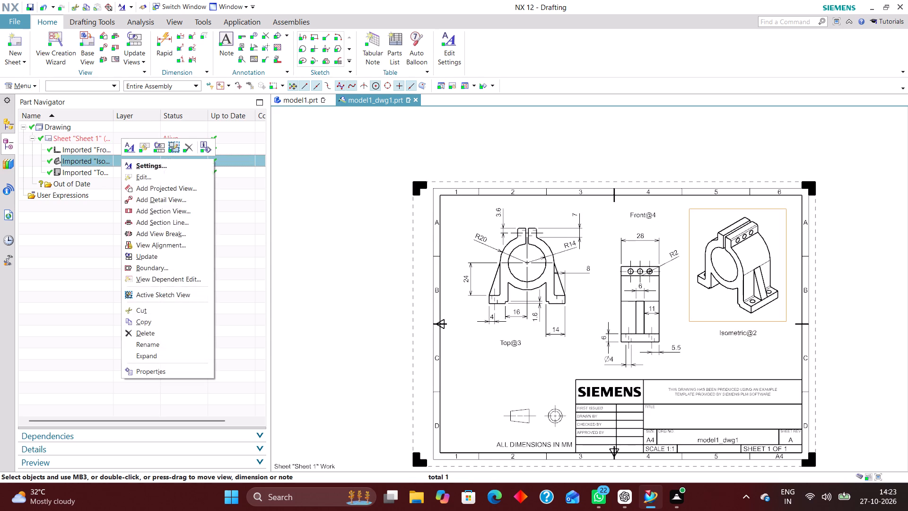
pyautogui.click(148, 347)
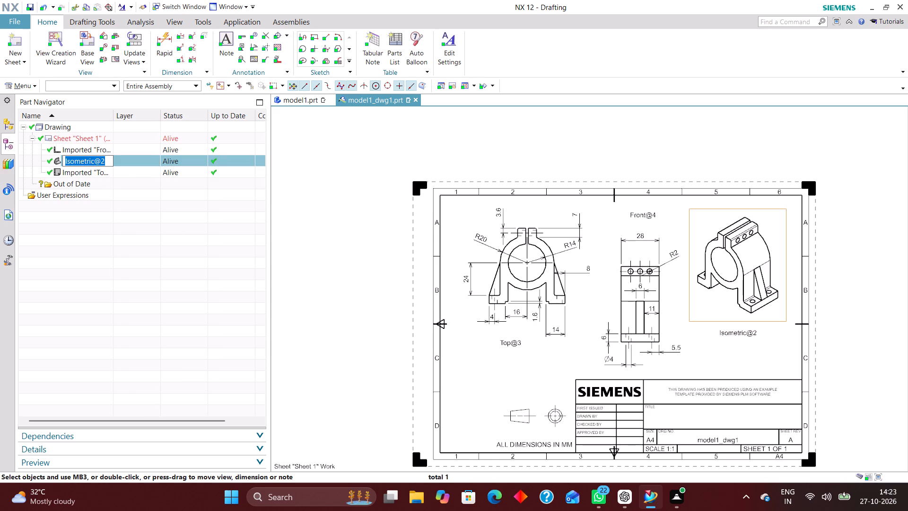
pyautogui.press('i')
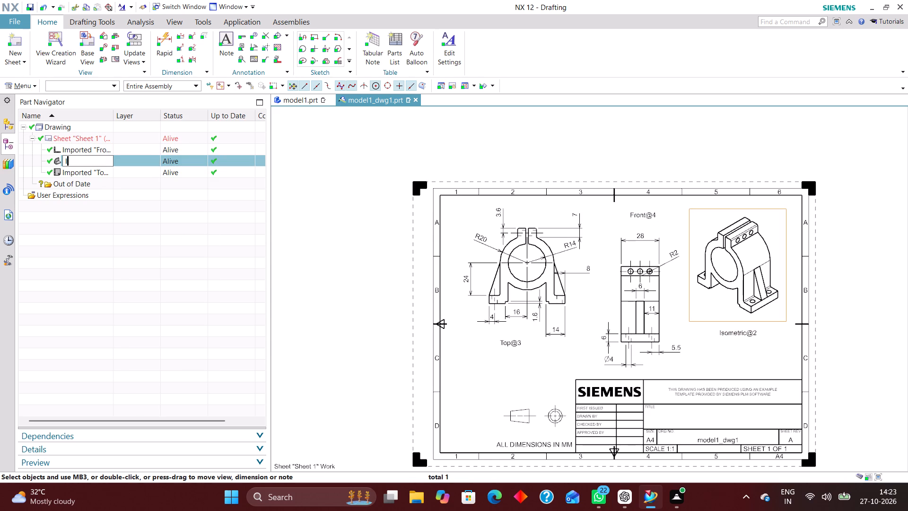
pyautogui.press('s')
pyautogui.write('OMETRIC VIEW')
pyautogui.press('Return')
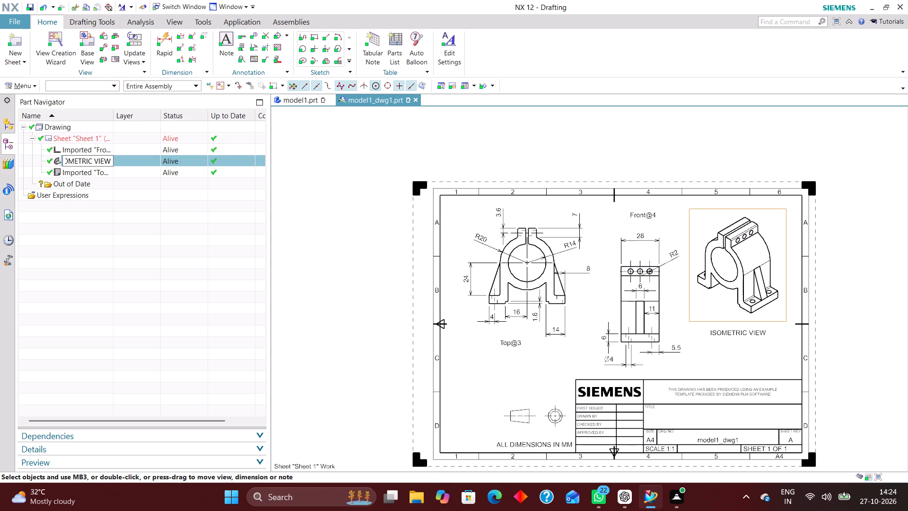
# Rename the Top@3 view as FRONT NAME.
pyautogui.click(119, 150)
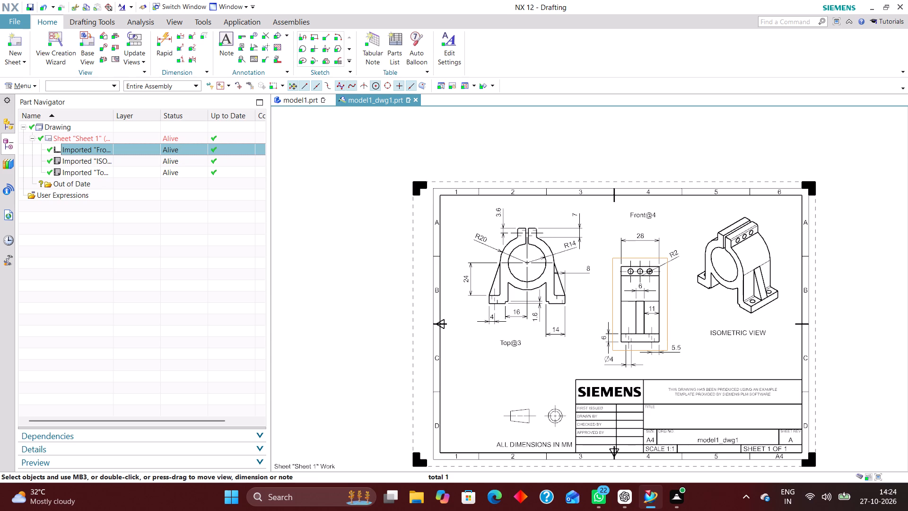
pyautogui.click(120, 174)
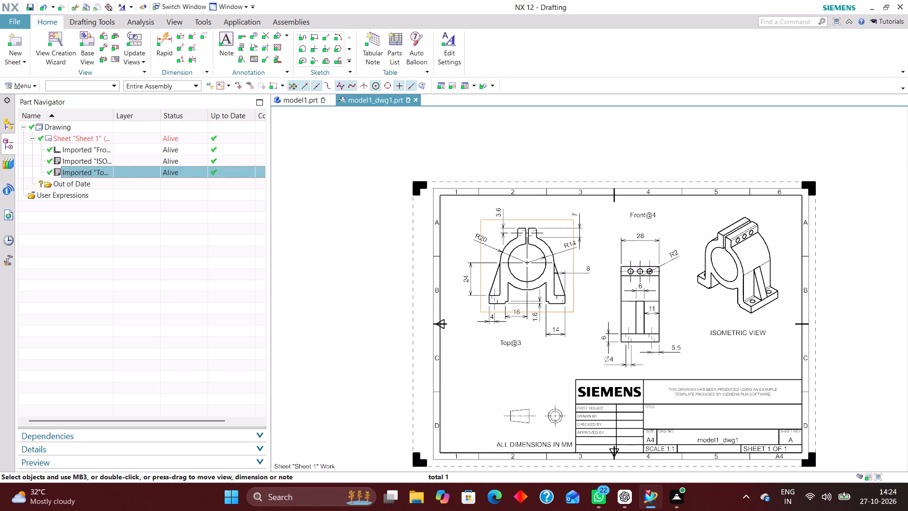
pyautogui.rightClick(122, 171)
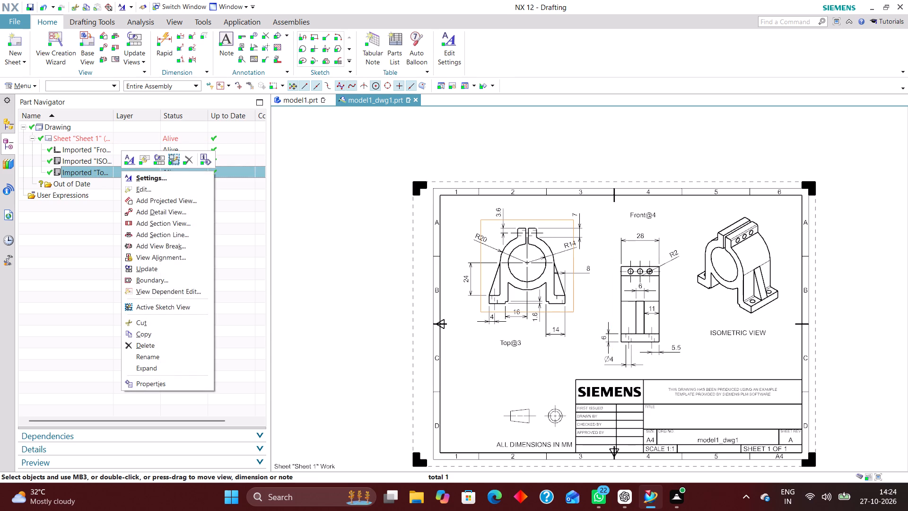
pyautogui.click(169, 357)
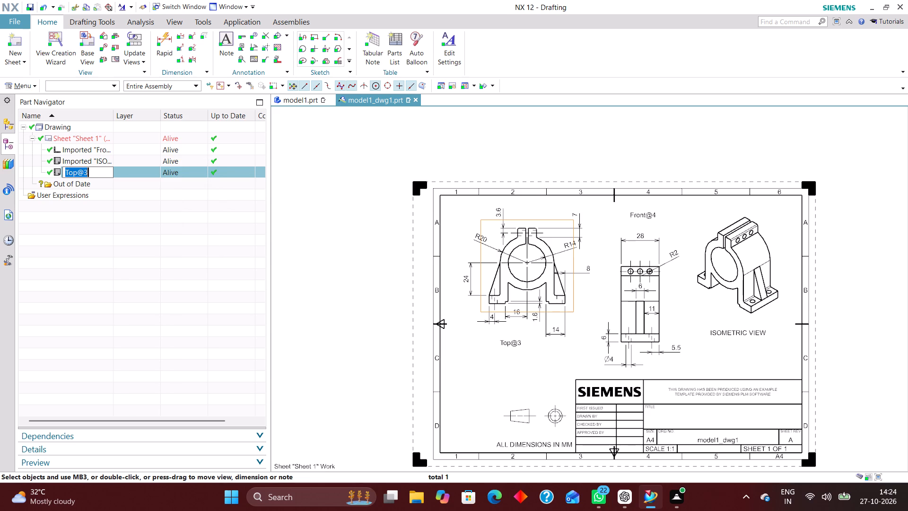
pyautogui.write('FRONT')
pyautogui.press('space')
pyautogui.write('NAME')
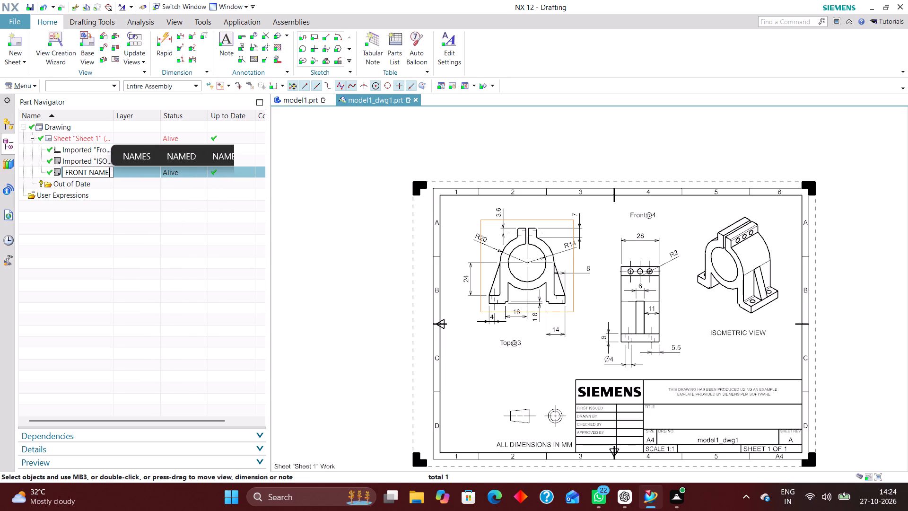
pyautogui.press('Return')
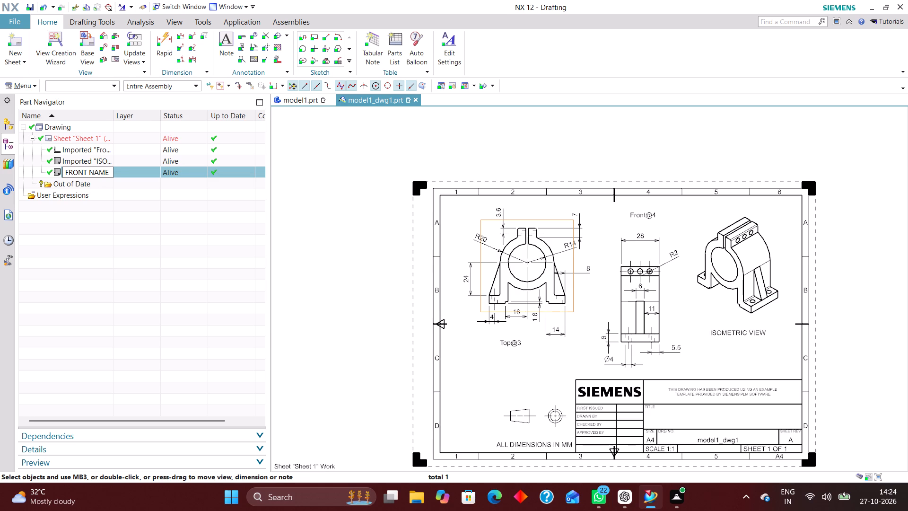
# Rename the Front@4 view, which shows the 28 mm wide side, as RIGHT VIEW.
pyautogui.click(120, 146)
pyautogui.rightClick(119, 145)
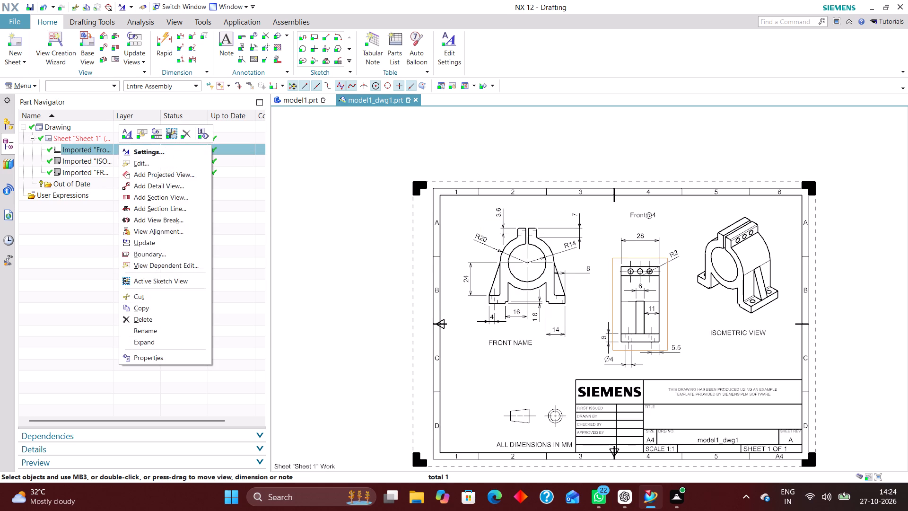
pyautogui.click(165, 328)
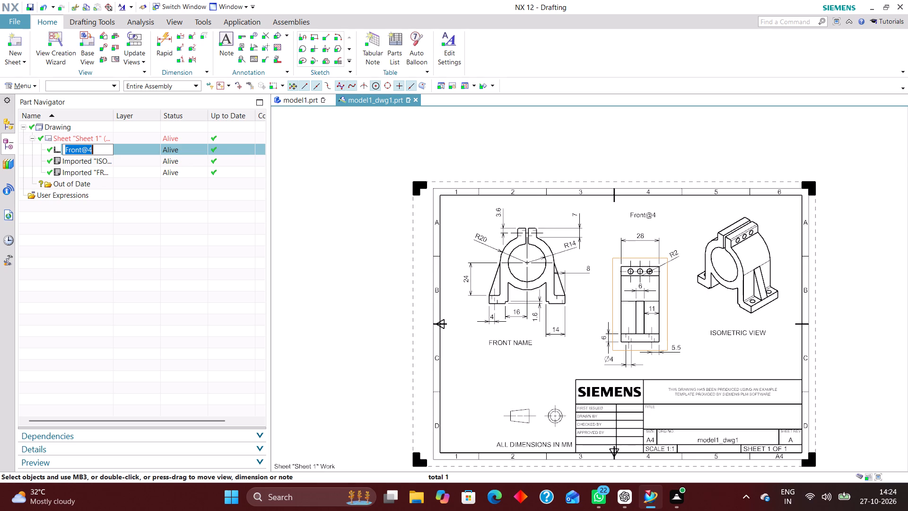
pyautogui.press('r')
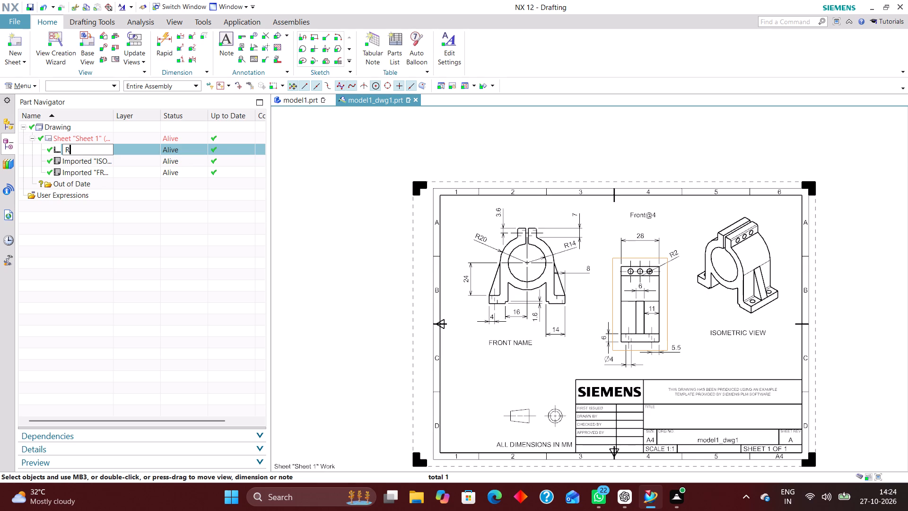
pyautogui.write('IGHT')
pyautogui.press('space')
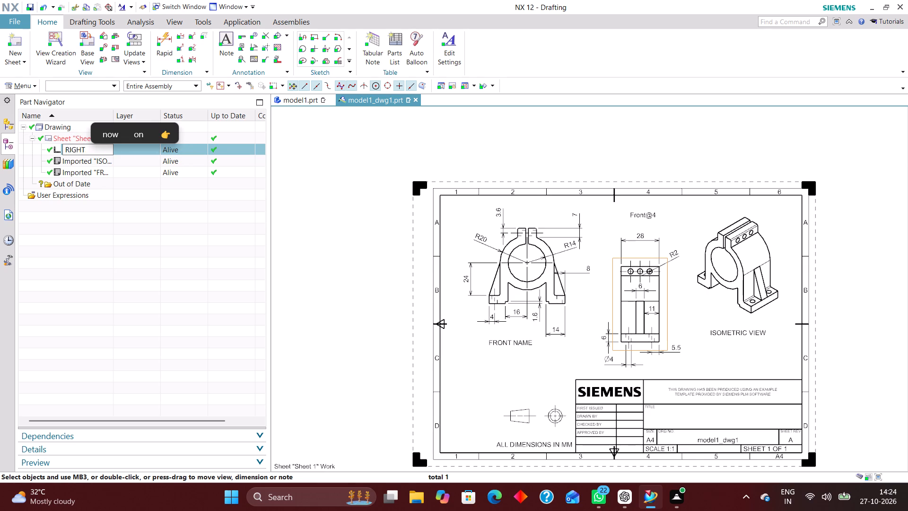
pyautogui.write('VI')
pyautogui.write('EW')
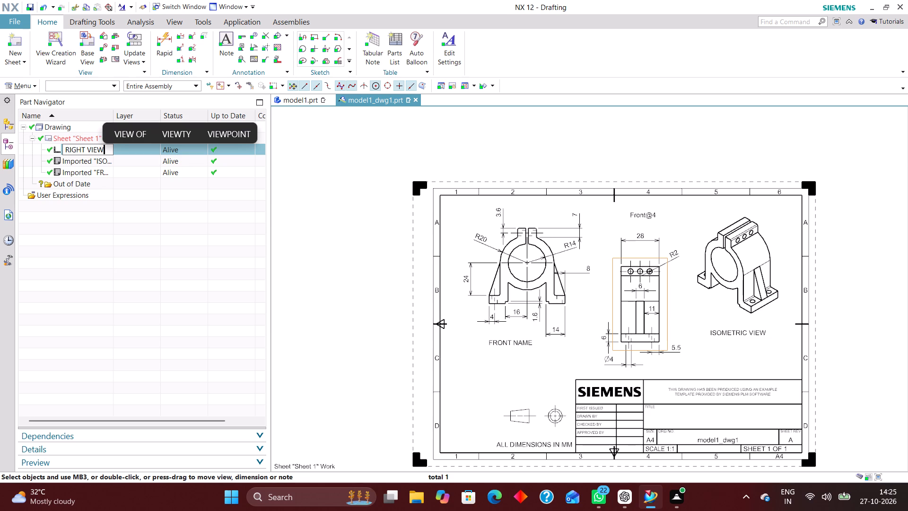
pyautogui.press('Return')
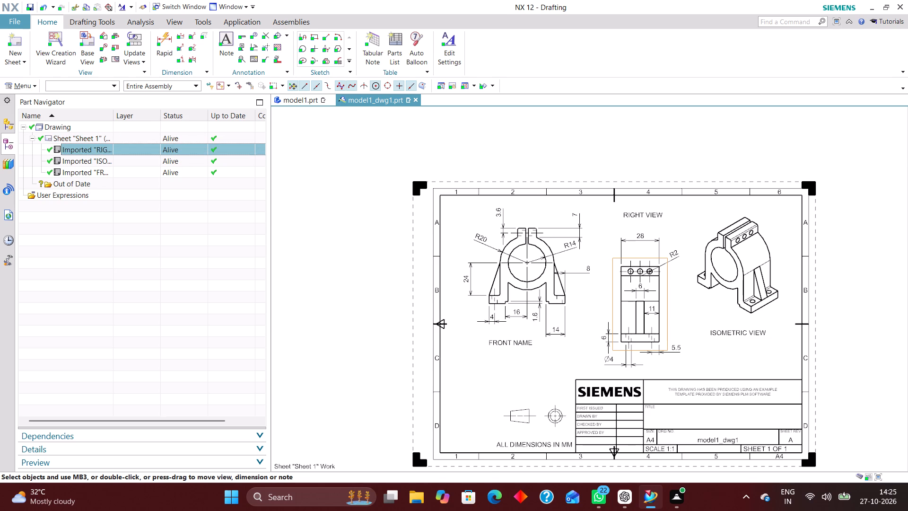
# Move the RIGHT VIEW label down so it sits just above the 28 mm dimension.
pyautogui.scroll(-3, 311, 163)
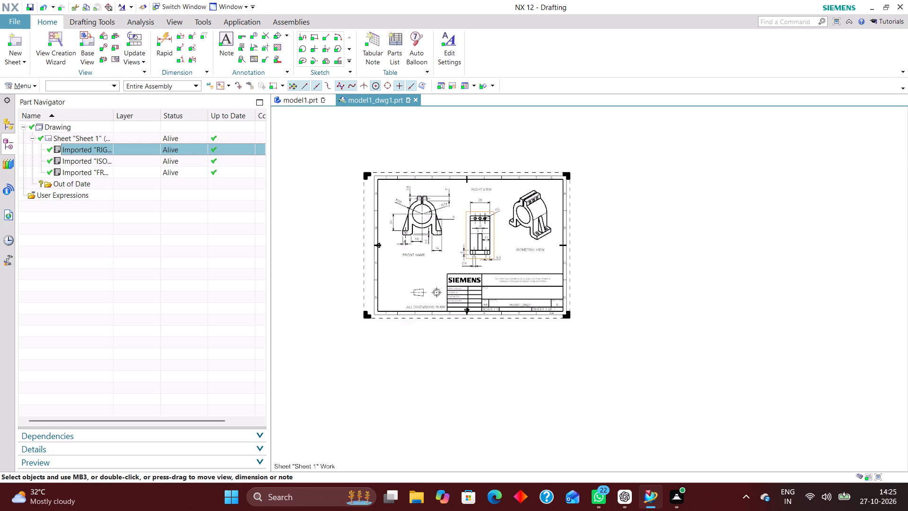
pyautogui.scroll(3, 480, 184)
pyautogui.moveTo(482, 192); pyautogui.dragTo(481, 204)
pyautogui.moveTo(477, 216); pyautogui.dragTo(478, 228)
pyautogui.moveTo(485, 203); pyautogui.dragTo(482, 209)
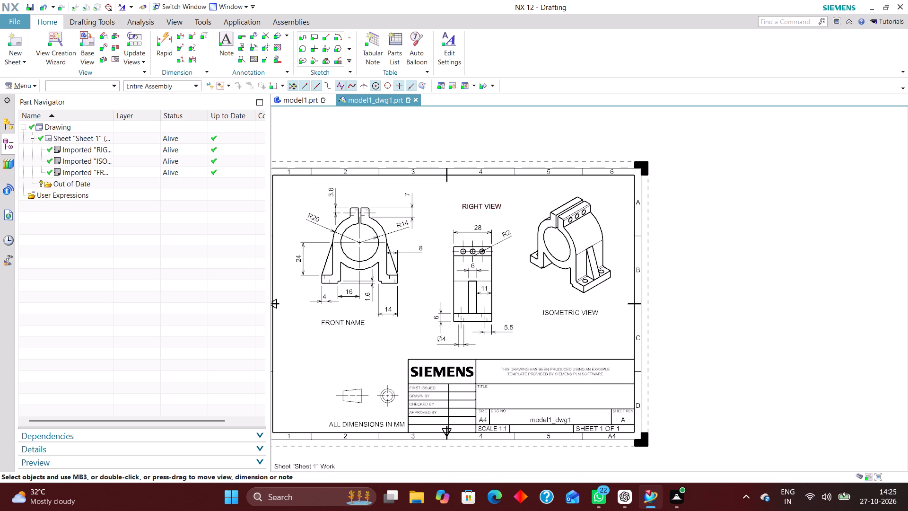
pyautogui.moveTo(482, 209); pyautogui.dragTo(478, 216)
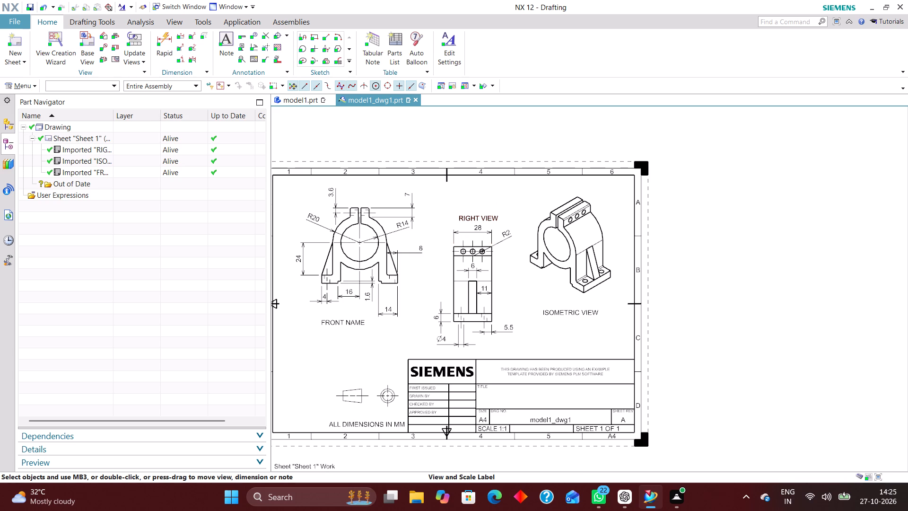
# Populate the title block's Label12 and Label13 cells, below the MATERIAL row, with XXX.
pyautogui.scroll(-2, 473, 181)
pyautogui.moveTo(391, 284); pyautogui.dragTo(367, 299, button='right')
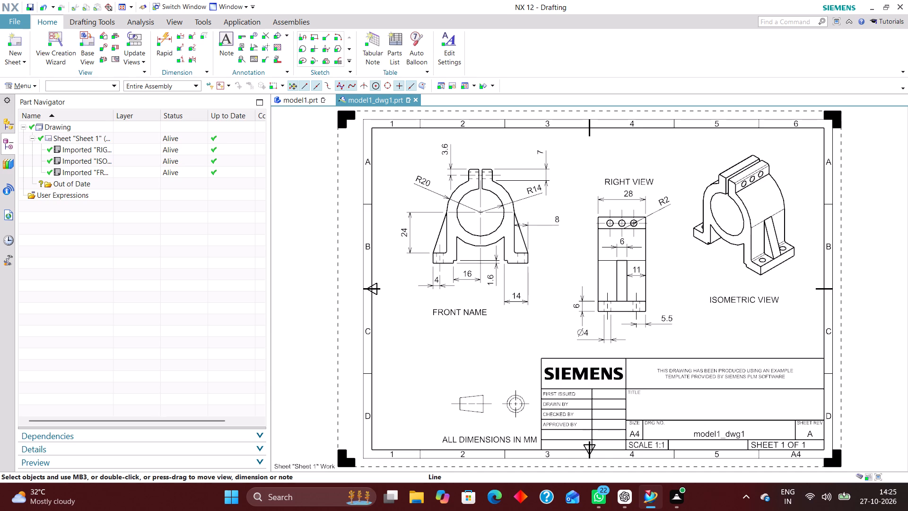
pyautogui.scroll(-1, 470, 199)
pyautogui.scroll(3, 469, 245)
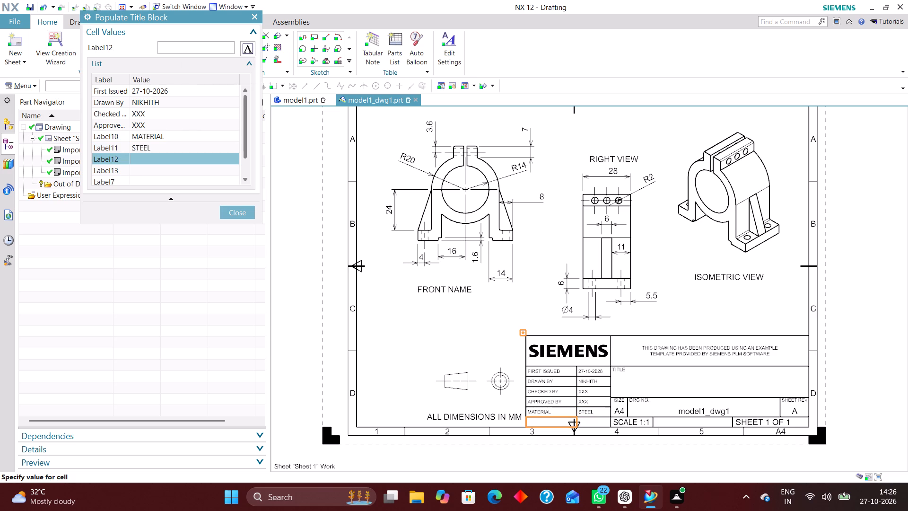
pyautogui.press('z')
pyautogui.press('BackSpace')
pyautogui.write('XXX')
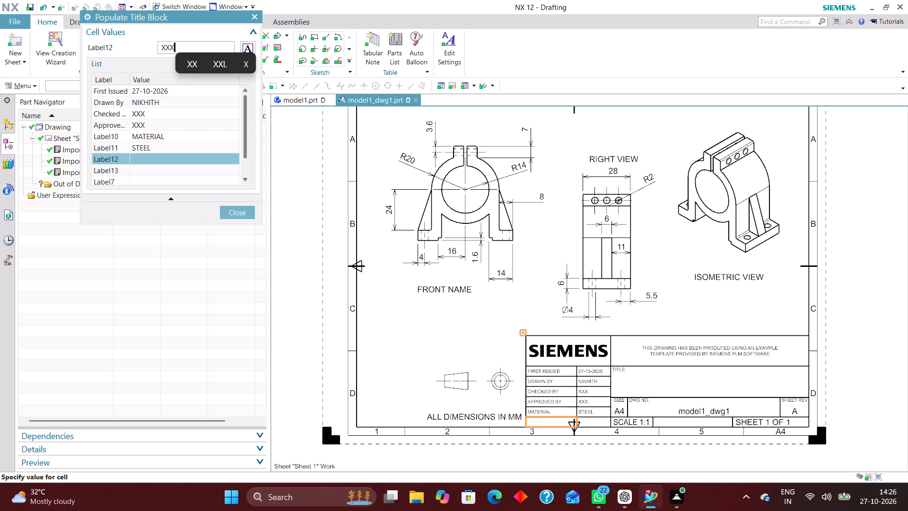
pyautogui.press('Return')
pyautogui.write('XXX')
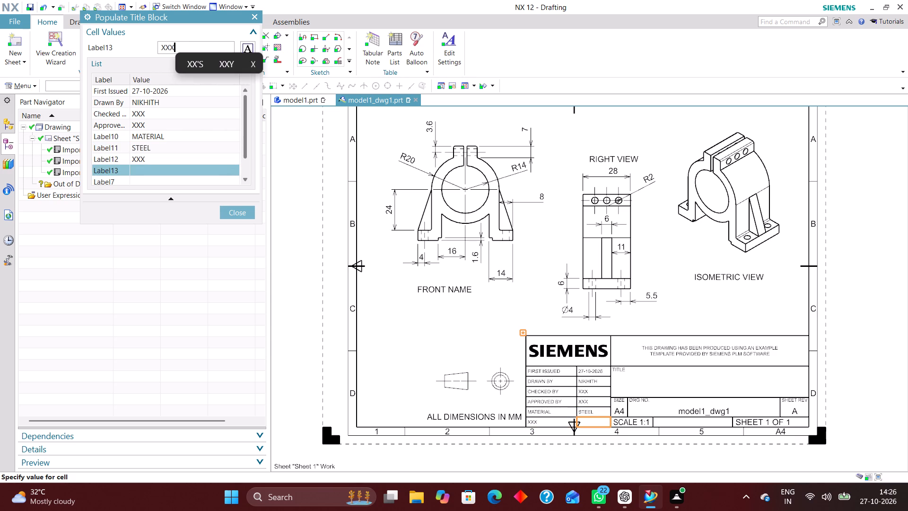
pyautogui.press('Return')
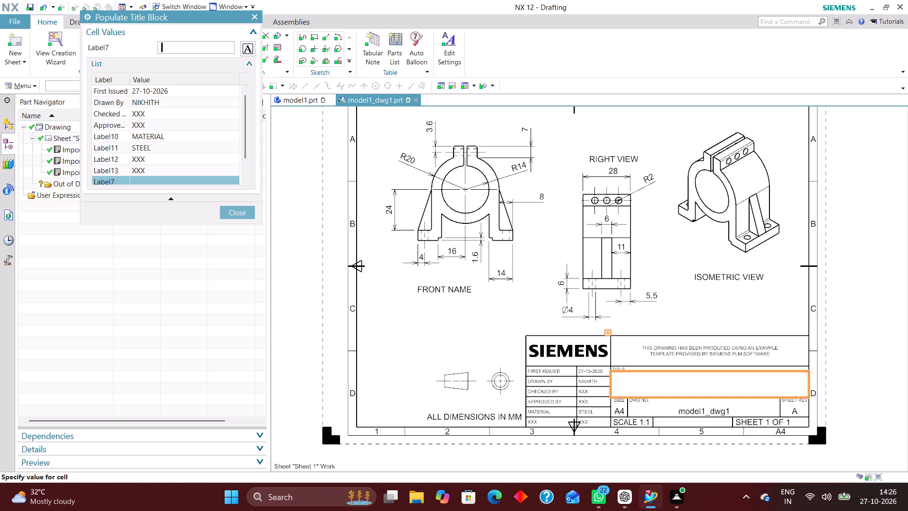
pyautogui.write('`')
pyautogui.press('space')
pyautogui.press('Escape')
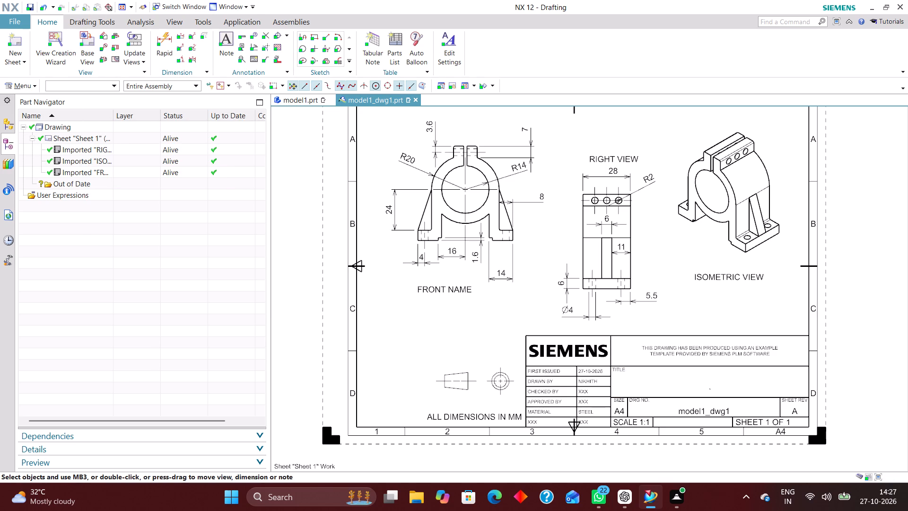
# Populate the title block's title cell, Label7, with the pasted bracket name, rewriting its last word so it reads Clamping Bearing BRACKET.
pyautogui.rightClick(526, 376)
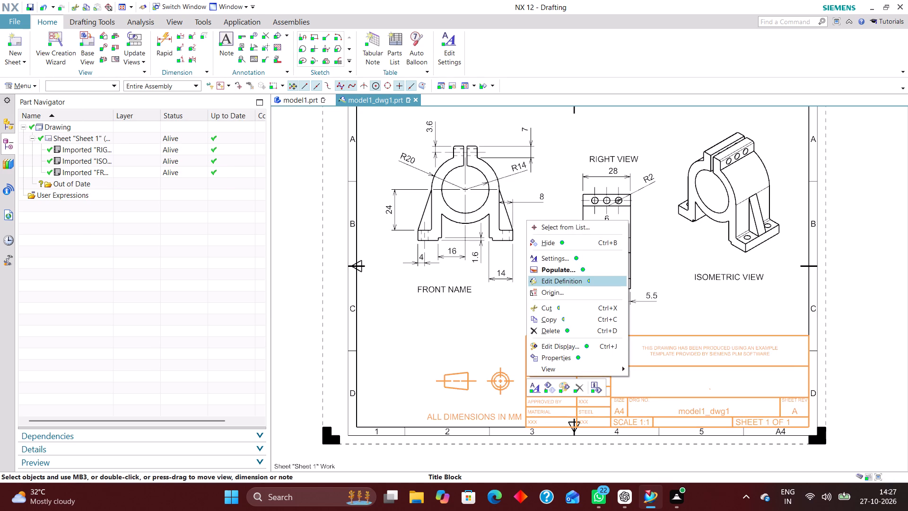
pyautogui.click(553, 270)
pyautogui.scroll(-5, 170, 132)
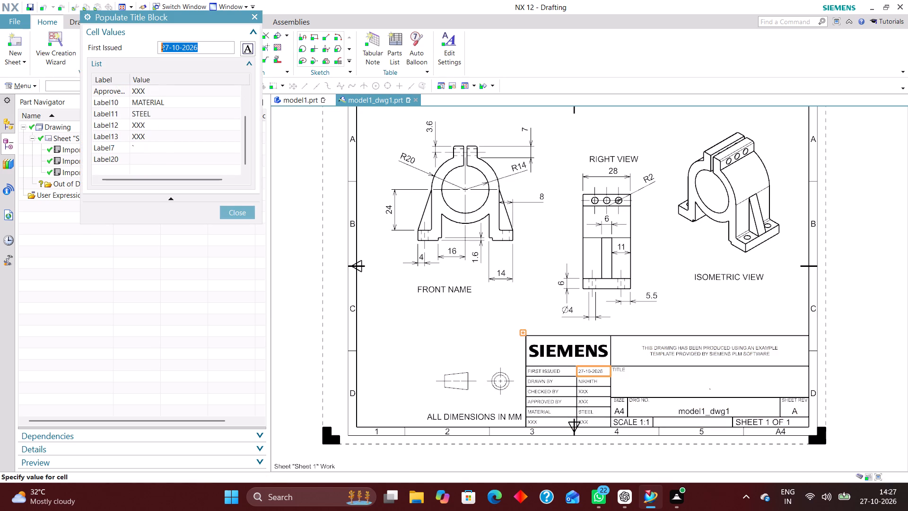
pyautogui.click(151, 143)
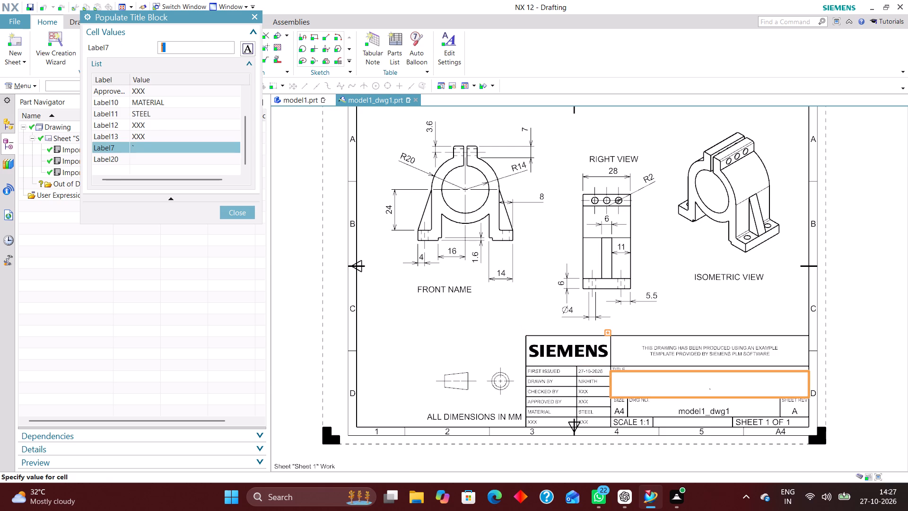
pyautogui.hotkey('ctrl', 'v')
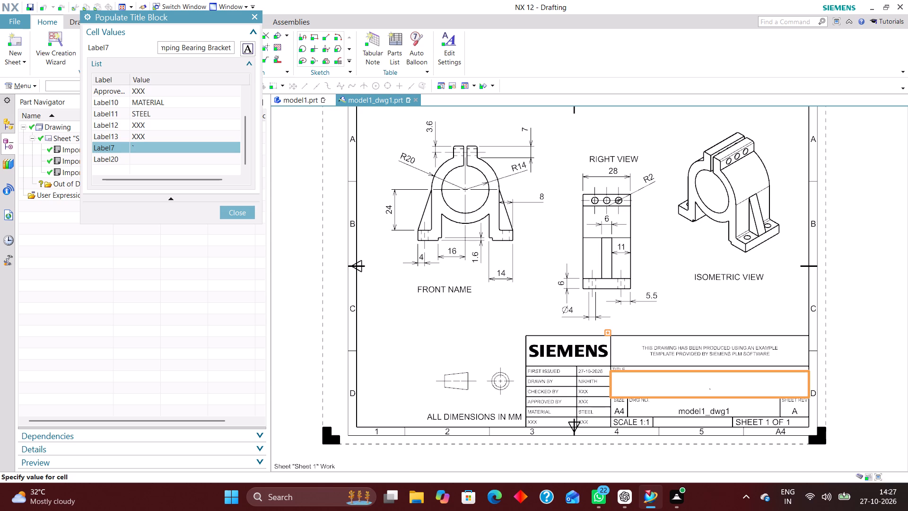
pyautogui.press('BackSpace')
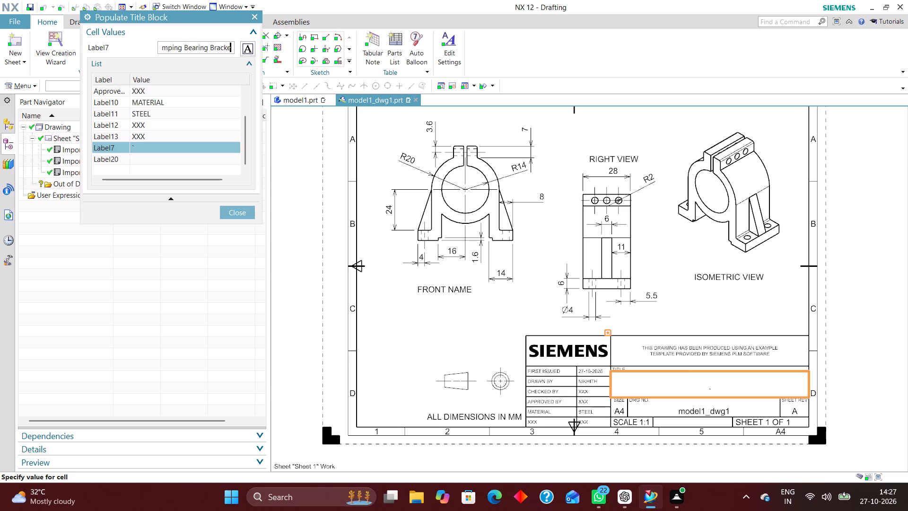
pyautogui.press('BackSpace')
pyautogui.press('BackSpace')
pyautogui.press('BackSpace')
pyautogui.press('BackSpace')
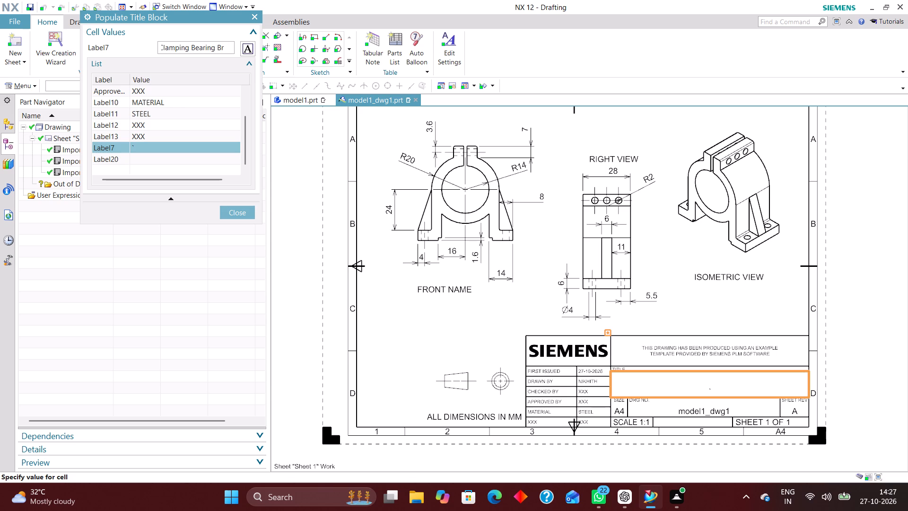
pyautogui.press('BackSpace')
pyautogui.write('RA')
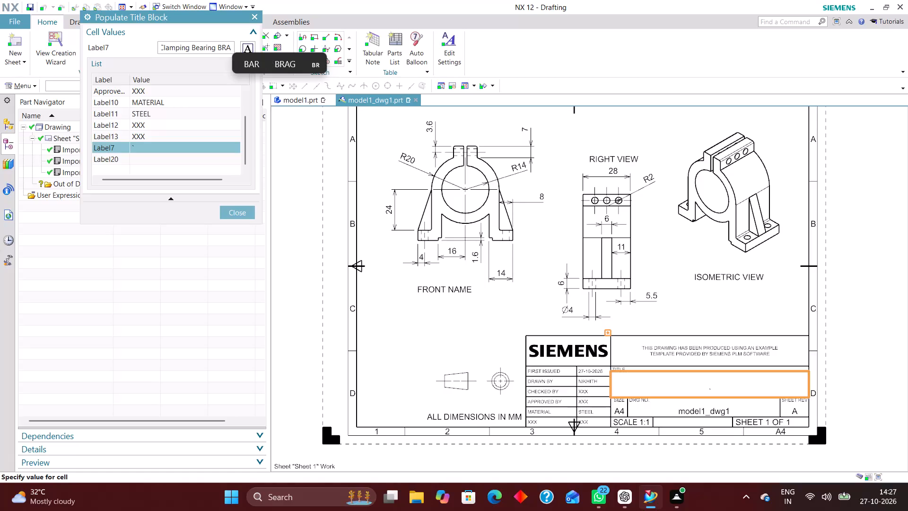
pyautogui.press('c')
pyautogui.write('KET')
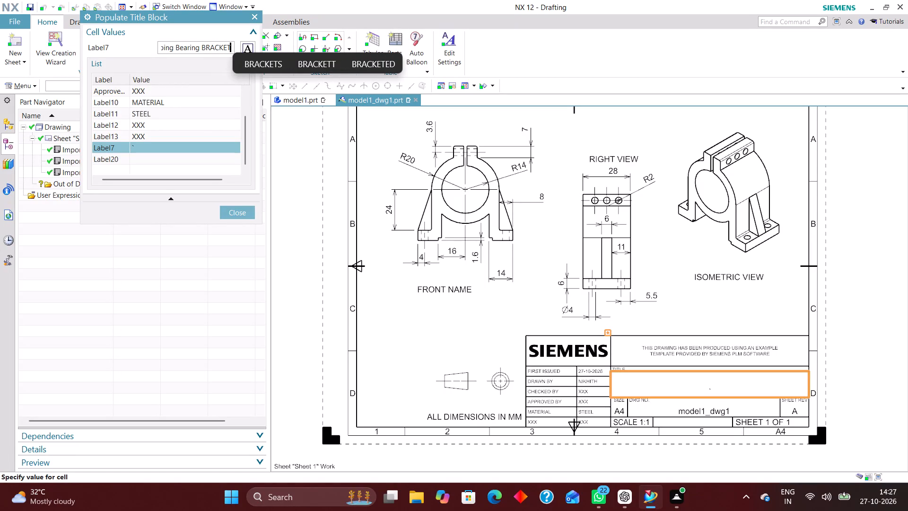
# Rewrite the first word of the title in the Label7 cell in capitals as CLAMPING.
pyautogui.press('Left')
pyautogui.press('Left')
pyautogui.press('Left')
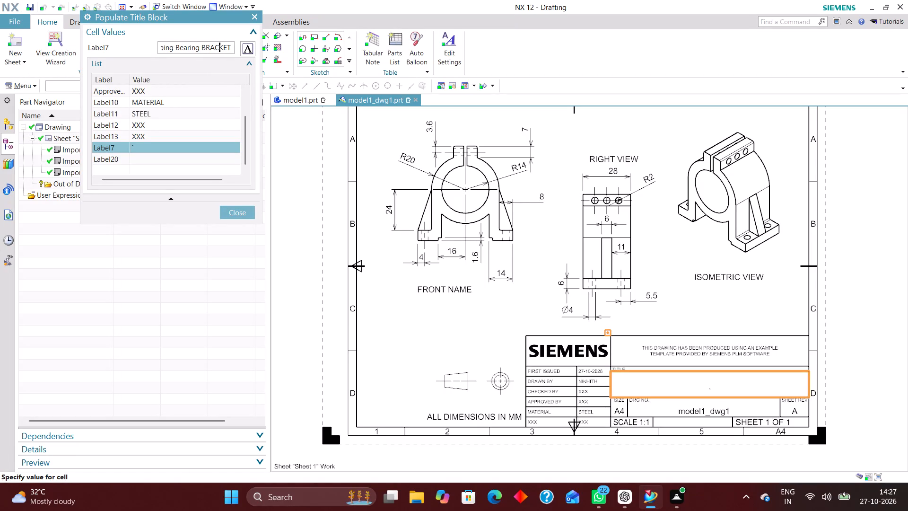
pyautogui.press('Left')
pyautogui.press('Left')
pyautogui.press('Left')
pyautogui.press('Left')
pyautogui.press('Left')
pyautogui.press('Left')
pyautogui.press('Left')
pyautogui.press('Left')
pyautogui.press('Left')
pyautogui.press('Left')
pyautogui.press('Left')
pyautogui.press('Left')
pyautogui.press('Left')
pyautogui.press('Left')
pyautogui.press('Left')
pyautogui.press('Left')
pyautogui.press('Left')
pyautogui.press('Left')
pyautogui.press('Left')
pyautogui.press('Left')
pyautogui.press('Left')
pyautogui.press('Left')
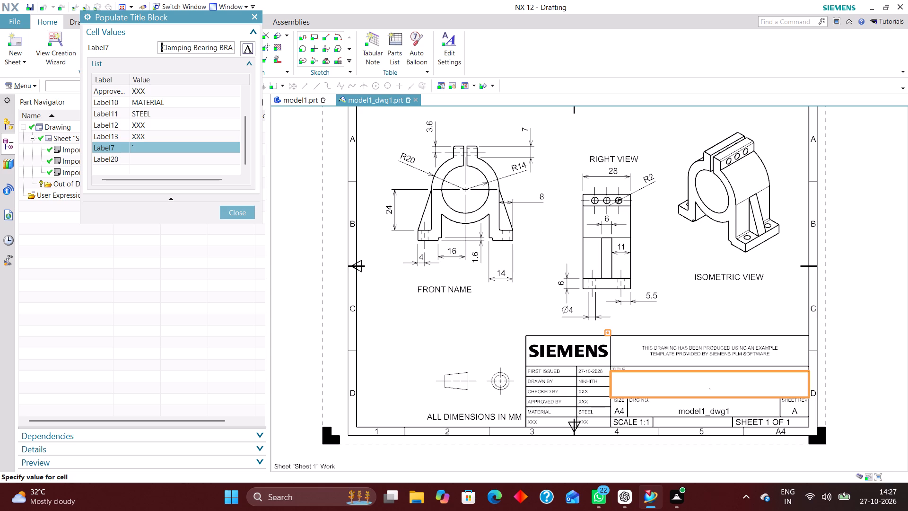
pyautogui.press('Right')
pyautogui.press('Right')
pyautogui.press('Right')
pyautogui.press('Right')
pyautogui.press('Right')
pyautogui.press('Right')
pyautogui.press('Right')
pyautogui.press('Right')
pyautogui.press('BackSpace')
pyautogui.press('BackSpace')
pyautogui.press('BackSpace')
pyautogui.press('BackSpace')
pyautogui.press('BackSpace')
pyautogui.press('BackSpace')
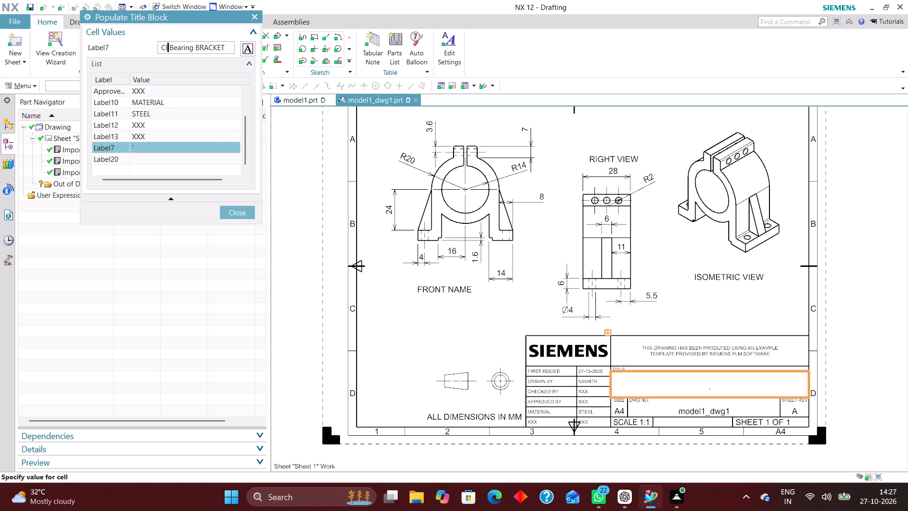
pyautogui.press('BackSpace')
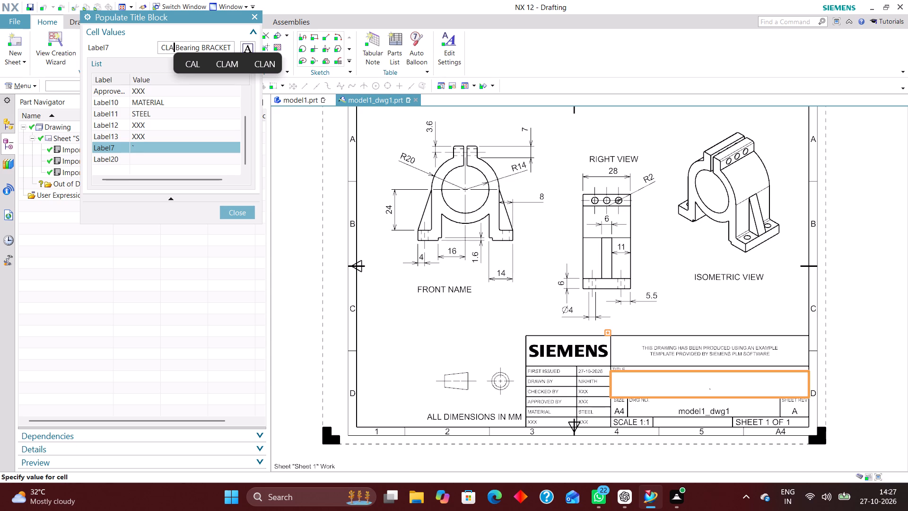
pyautogui.press('m')
pyautogui.press('[')
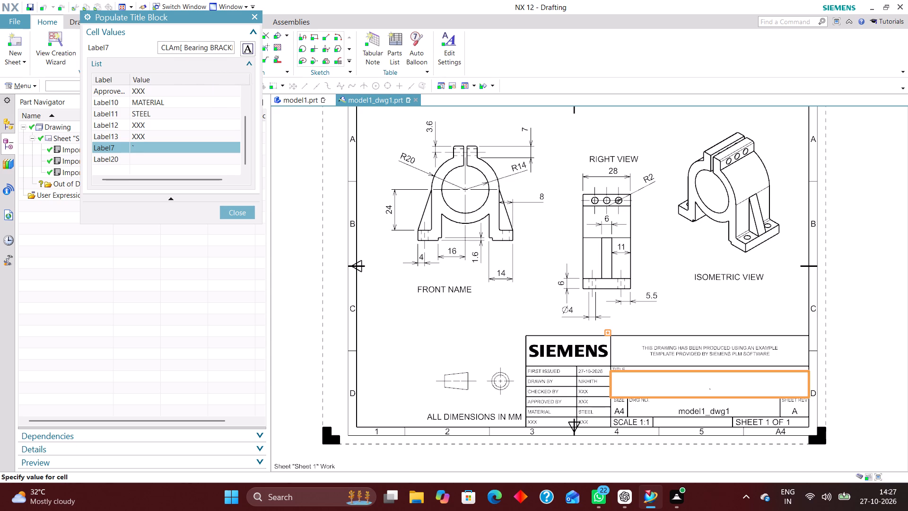
pyautogui.press('BackSpace')
pyautogui.press('BackSpace')
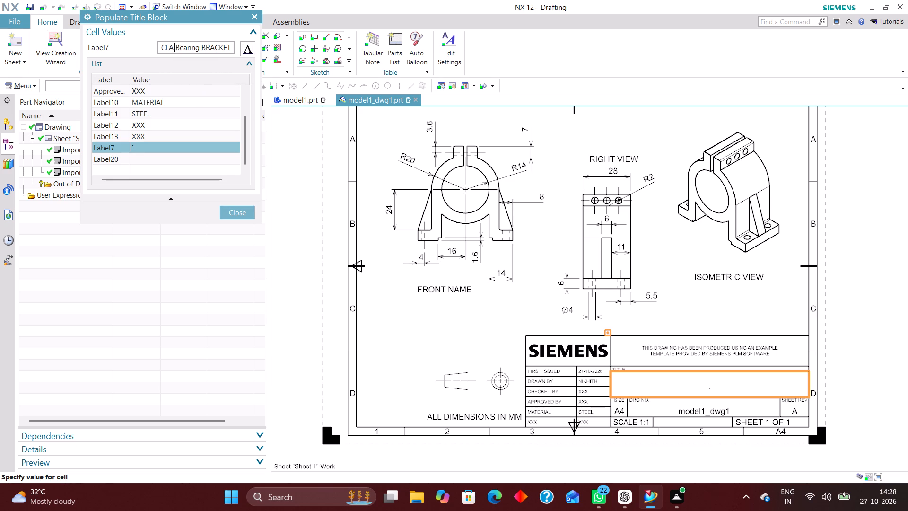
pyautogui.press('m')
pyautogui.write('PING')
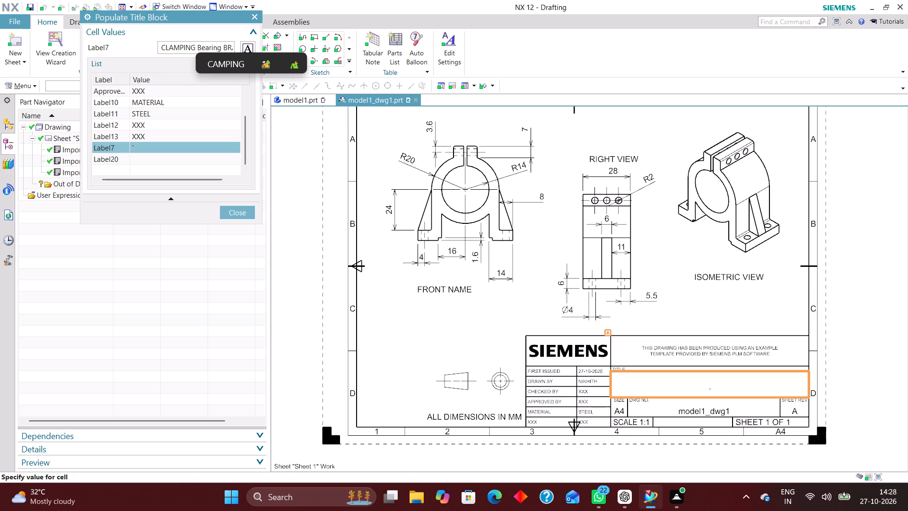
pyautogui.press('space')
pyautogui.press('BackSpace')
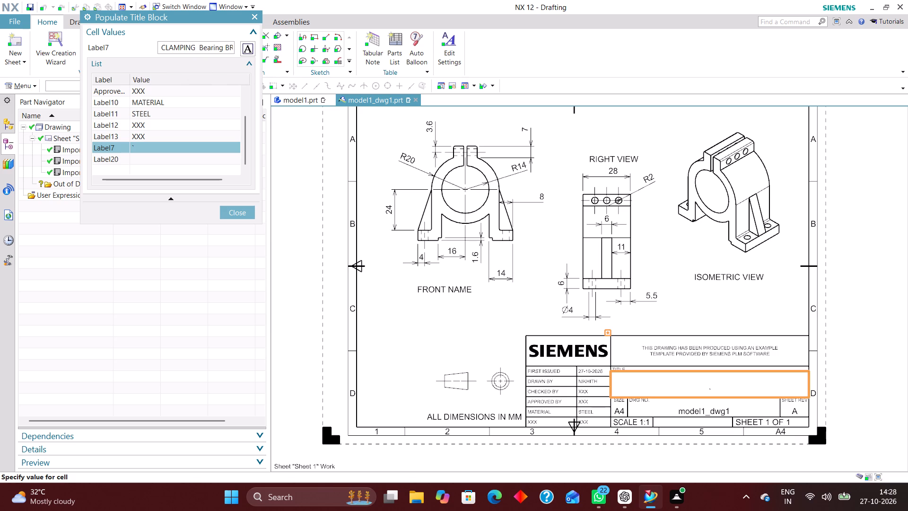
# Rewrite the title's second word as BEARING and enter CLAMPING BEARING BRACKET in the Label7 cell.
pyautogui.press('Right')
pyautogui.press('Right')
pyautogui.press('Right')
pyautogui.press('Right')
pyautogui.press('Right')
pyautogui.press('Right')
pyautogui.press('Right')
pyautogui.press('Right')
pyautogui.press('BackSpace')
pyautogui.press('BackSpace')
pyautogui.press('BackSpace')
pyautogui.press('BackSpace')
pyautogui.press('BackSpace')
pyautogui.press('BackSpace')
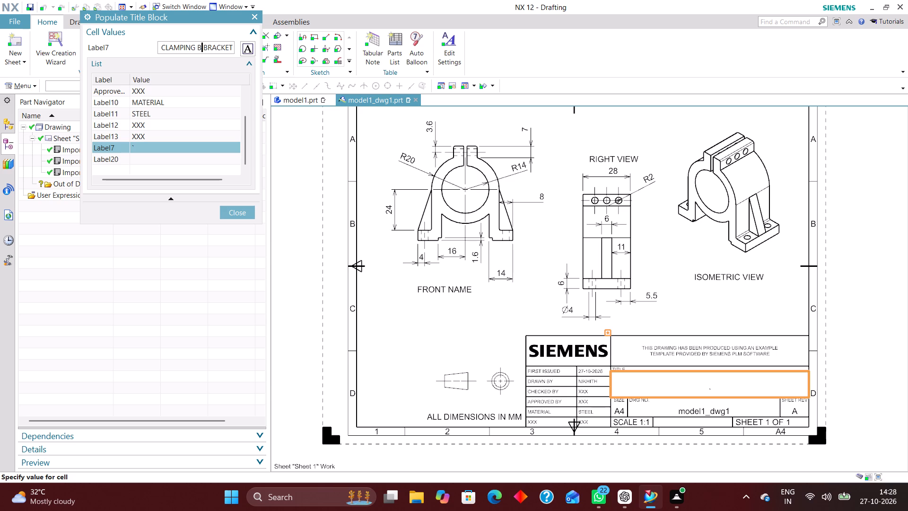
pyautogui.write('EAE')
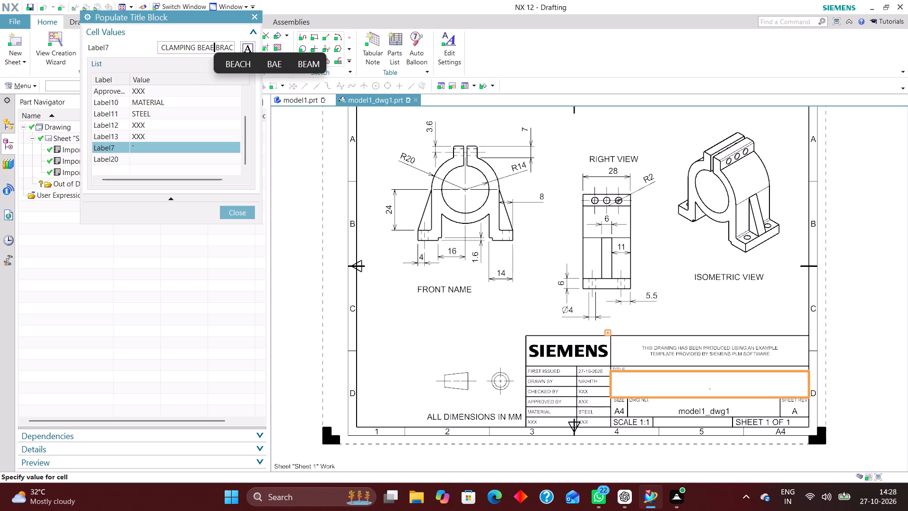
pyautogui.press('BackSpace')
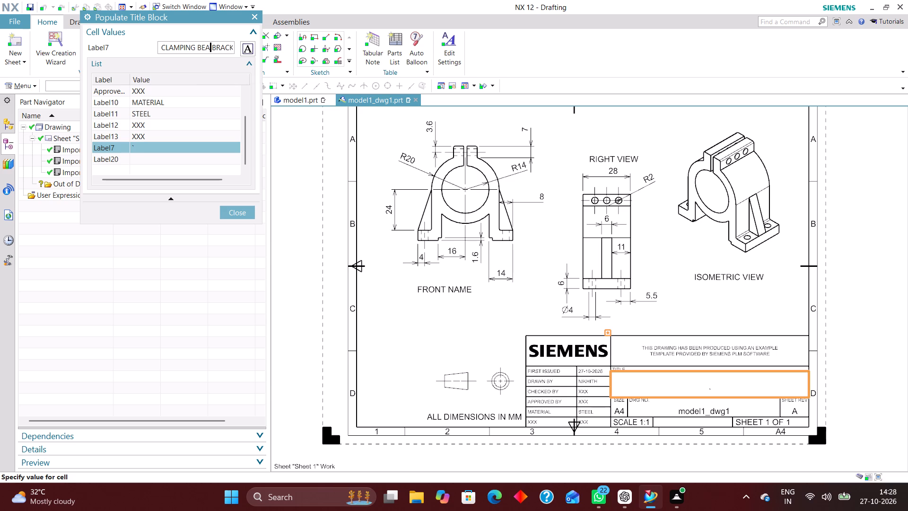
pyautogui.press('r')
pyautogui.write('ING')
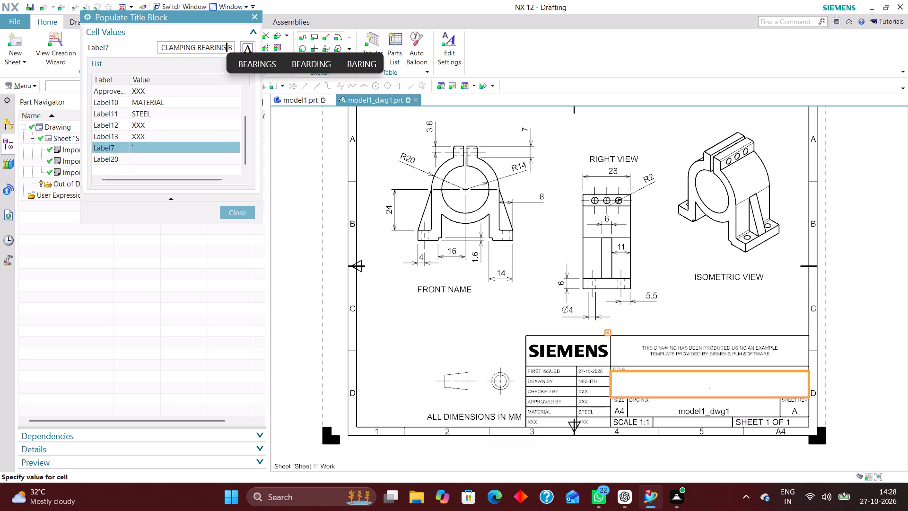
pyautogui.press('Return')
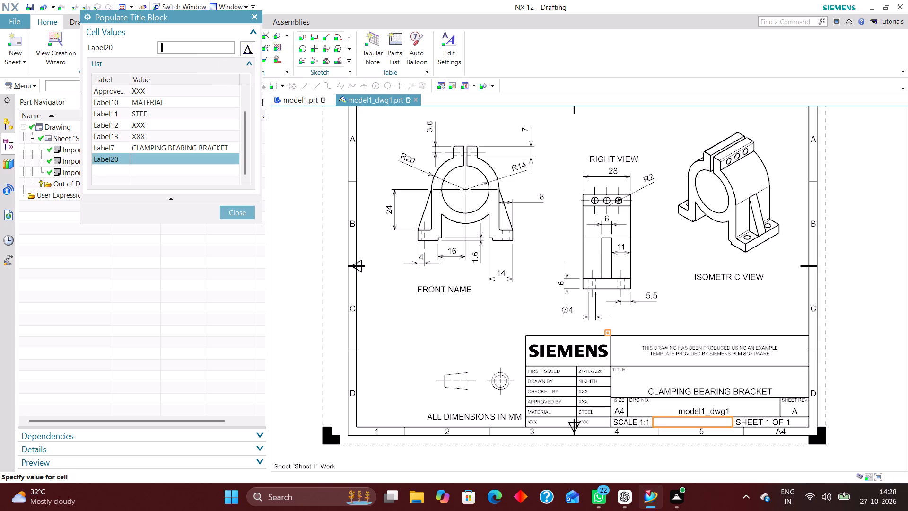
# Populate the title block's Label20 cell, beside the scale, with WEIGHT (kg) 0.2185 and finish populating the title block.
pyautogui.write('WE')
pyautogui.write('IGHT')
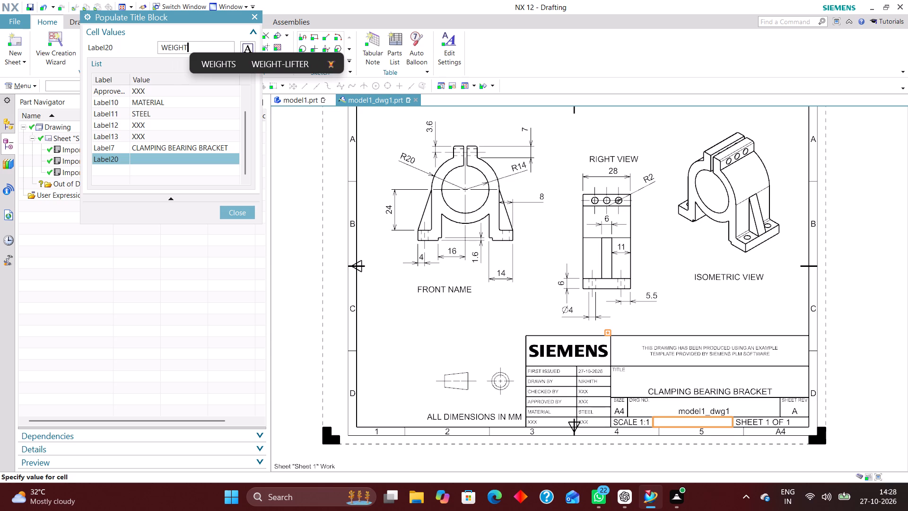
pyautogui.press('space')
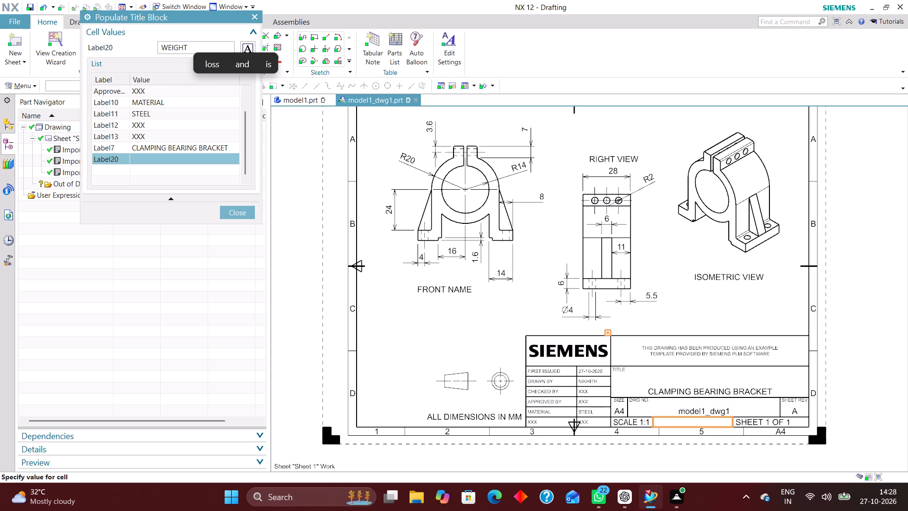
pyautogui.write('()')
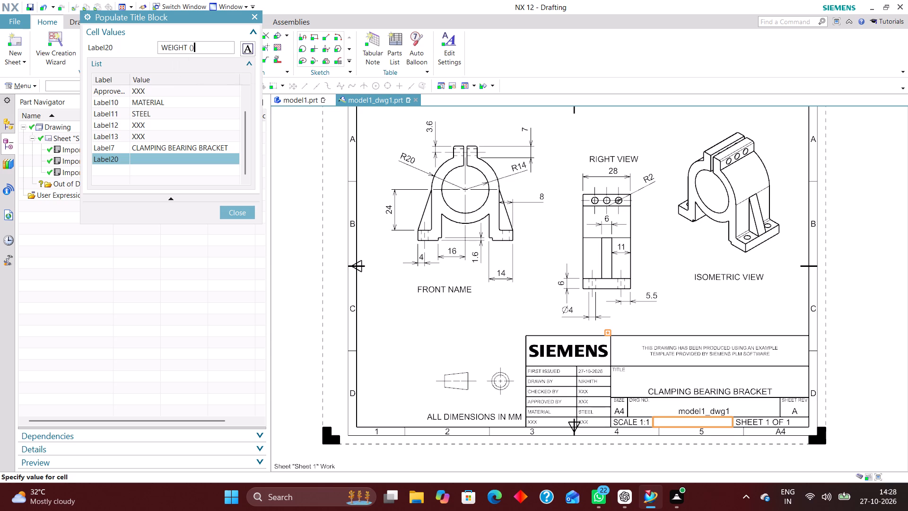
pyautogui.press('Left')
pyautogui.hotkey('shift', 'k')
pyautogui.hotkey('shift', 'g')
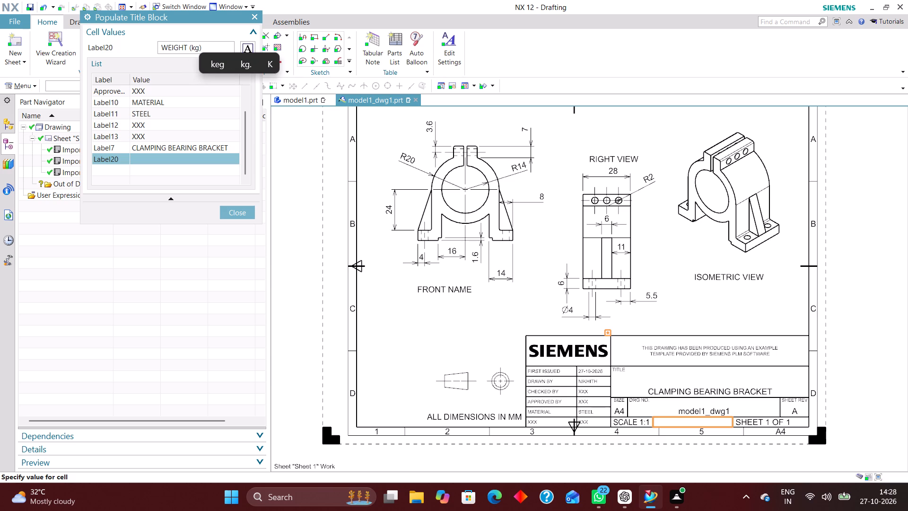
pyautogui.press('Right')
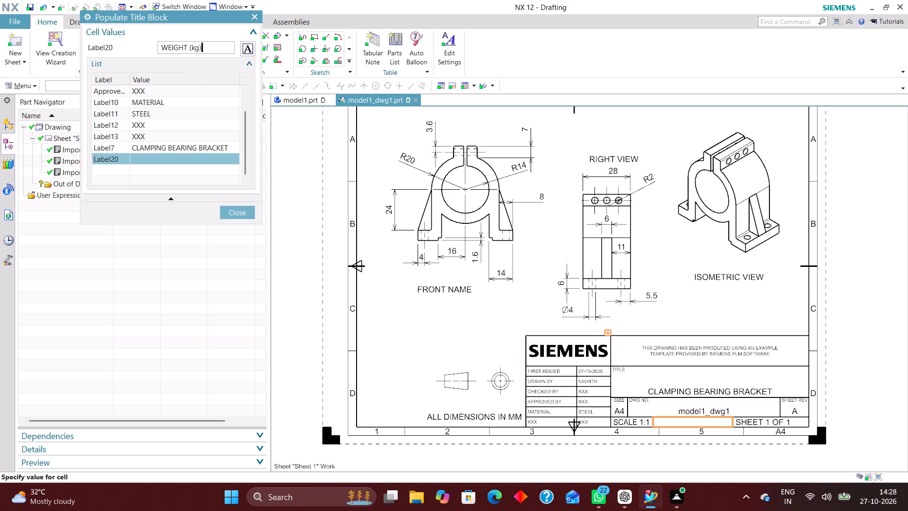
pyautogui.press('Right')
pyautogui.press('space')
pyautogui.write('0.2185')
pyautogui.press('Return')
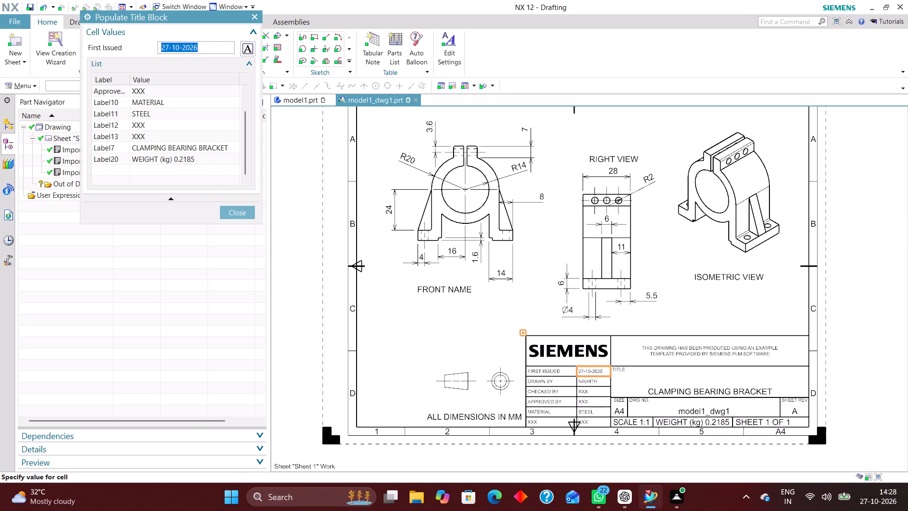
pyautogui.click(247, 212)
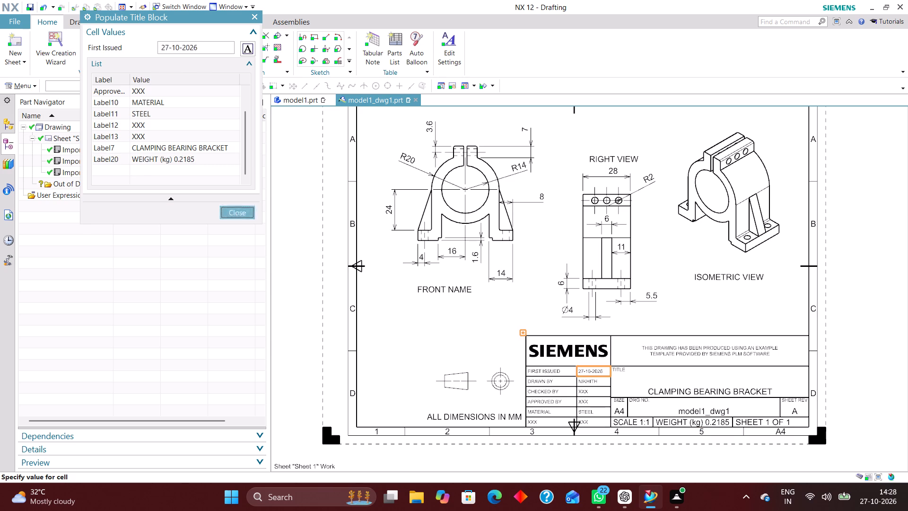
# Examine the completed title block, the view labels and the overall layout of the A4 sheet.
pyautogui.scroll(-3, 346, 310)
pyautogui.scroll(4, 432, 317)
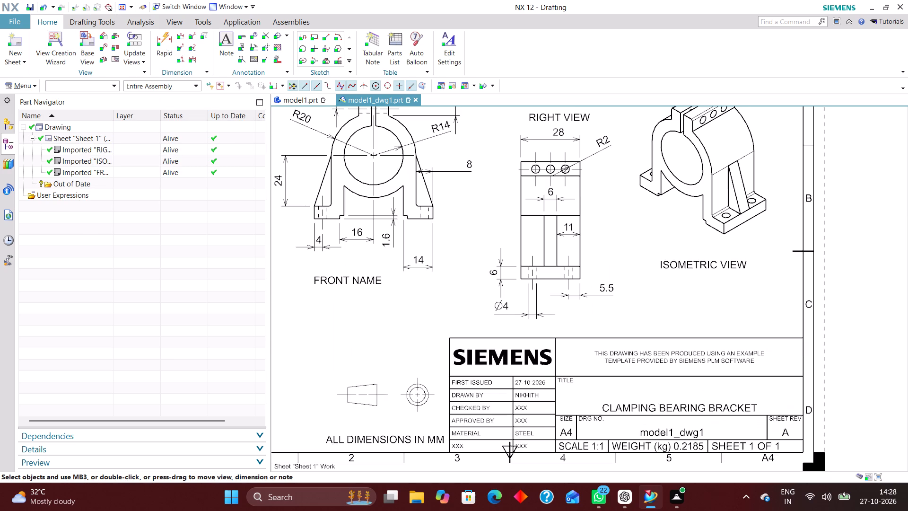
pyautogui.moveTo(442, 301); pyautogui.dragTo(354, 395, button='right')
pyautogui.scroll(3, 476, 395)
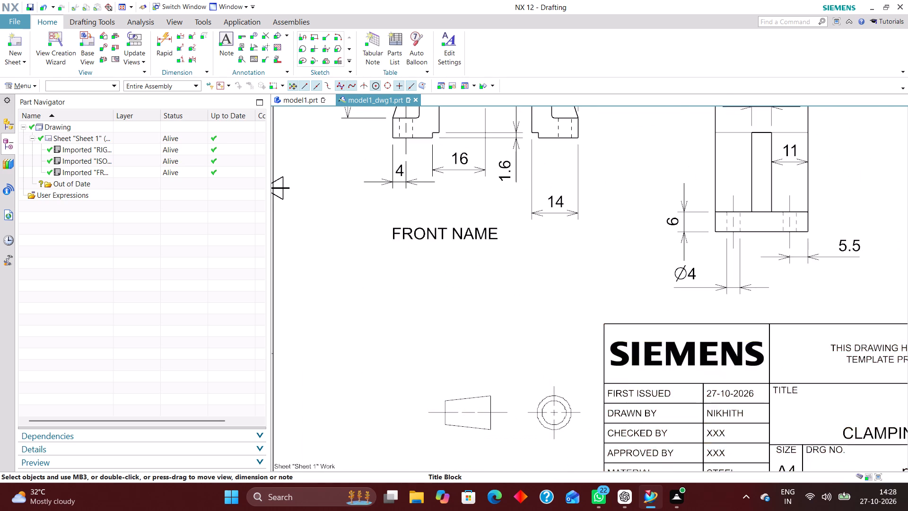
pyautogui.scroll(-3, 334, 311)
pyautogui.scroll(2, 435, 315)
pyautogui.scroll(-1, 359, 305)
pyautogui.moveTo(390, 283); pyautogui.dragTo(390, 284, button='right')
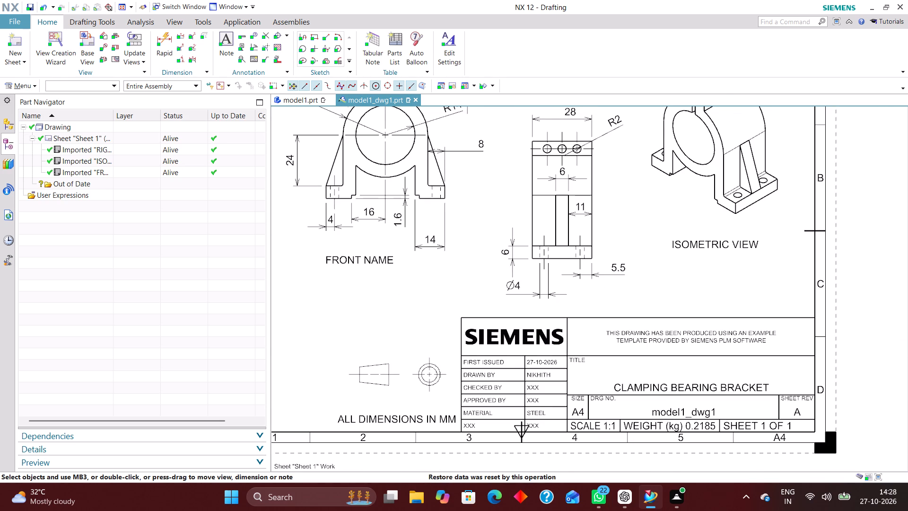
pyautogui.moveTo(390, 284); pyautogui.dragTo(362, 337, button='right')
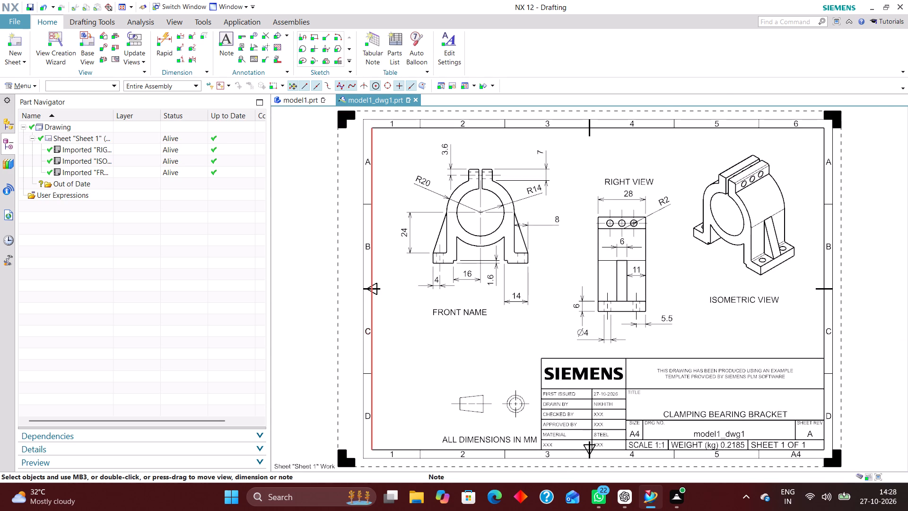
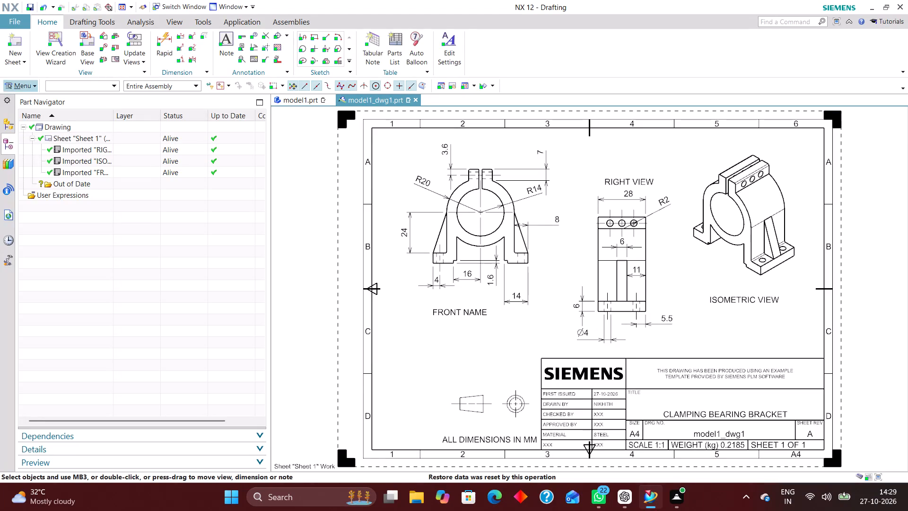
# Open the per-view layer visibility settings for ISOMETRIC VIEW and make all of its layers invisible.
pyautogui.click(26, 87)
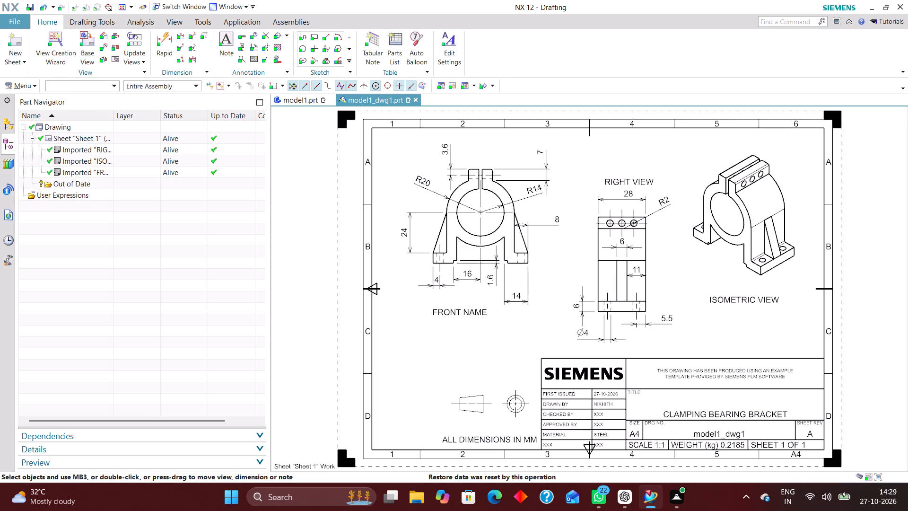
pyautogui.click(33, 85)
pyautogui.click(37, 86)
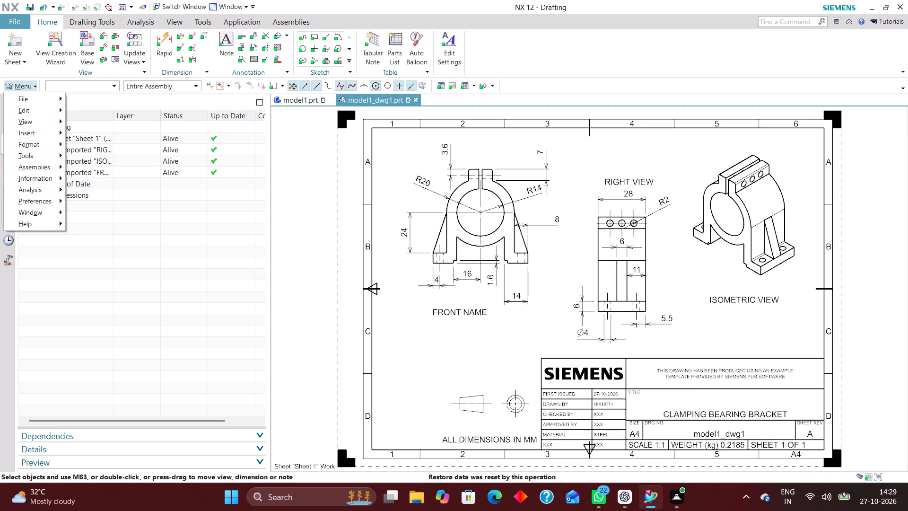
pyautogui.click(35, 139)
pyautogui.click(113, 157)
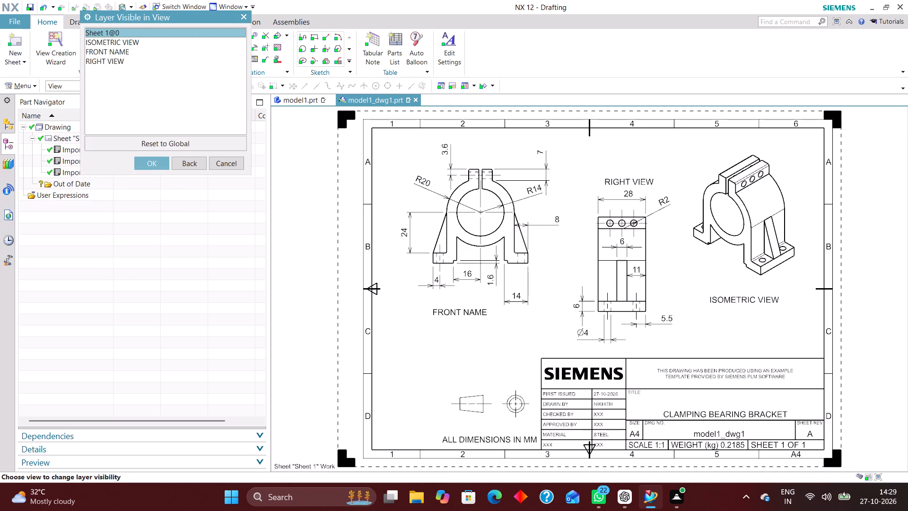
pyautogui.click(146, 39)
pyautogui.click(151, 165)
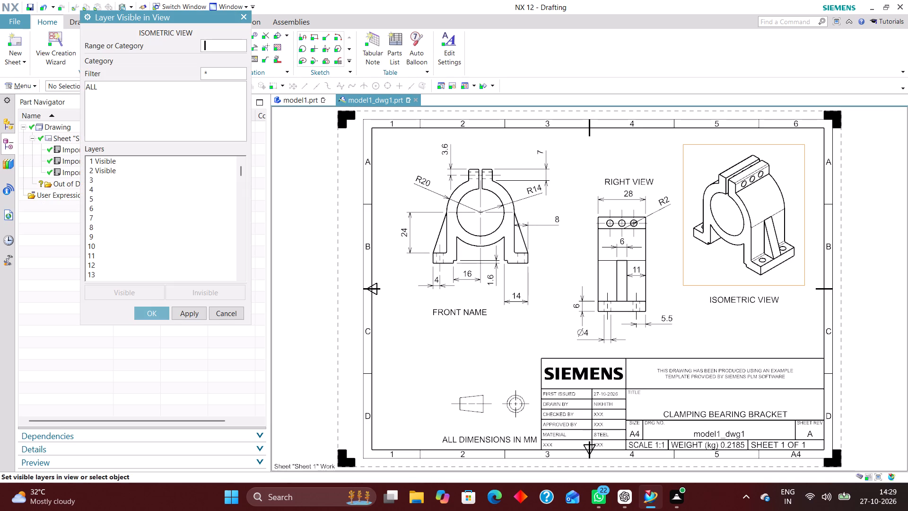
pyautogui.click(90, 87)
pyautogui.click(224, 288)
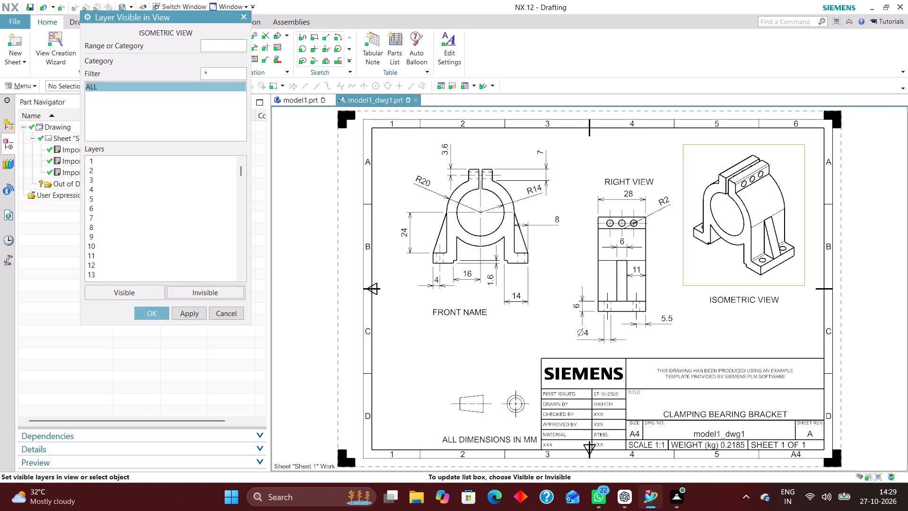
# Make layers 2, 223, 224, 225, 226 and 256 visible in ISOMETRIC VIEW and apply the layer settings.
pyautogui.click(228, 42)
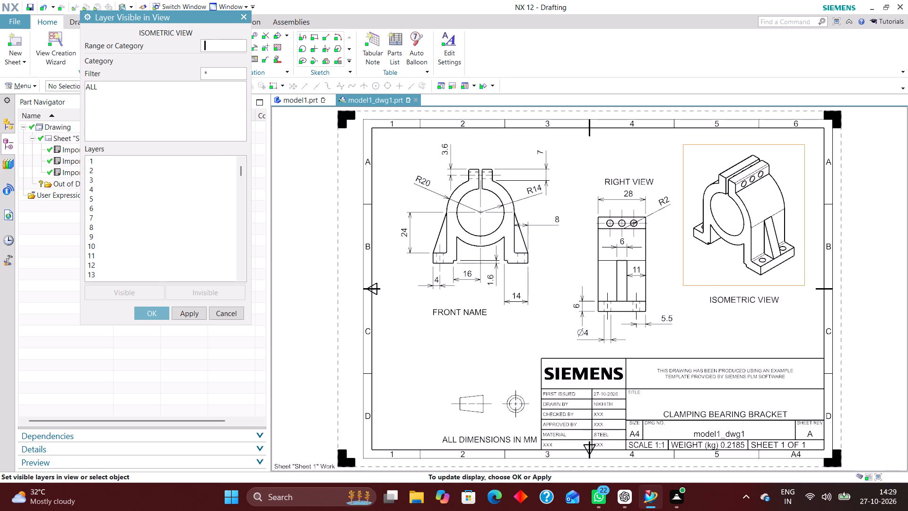
pyautogui.press('2')
pyautogui.press('Return')
pyautogui.write('223')
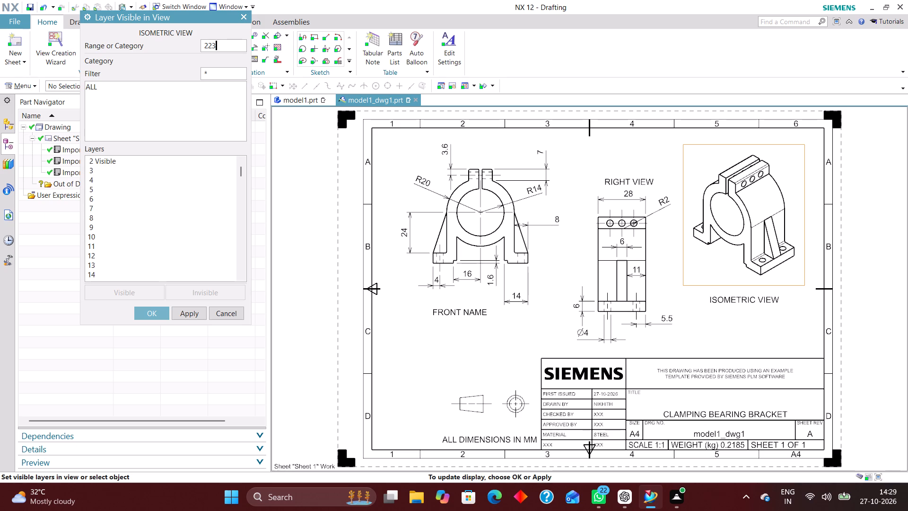
pyautogui.press('Return')
pyautogui.write('224')
pyautogui.press('Return')
pyautogui.write('225')
pyautogui.press('Return')
pyautogui.write('226')
pyautogui.press('Return')
pyautogui.write('256')
pyautogui.press('Return')
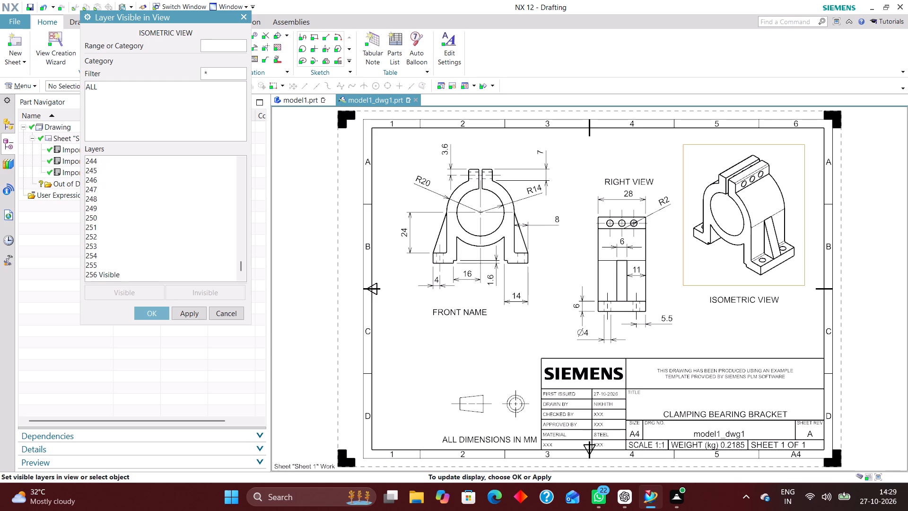
pyautogui.click(155, 314)
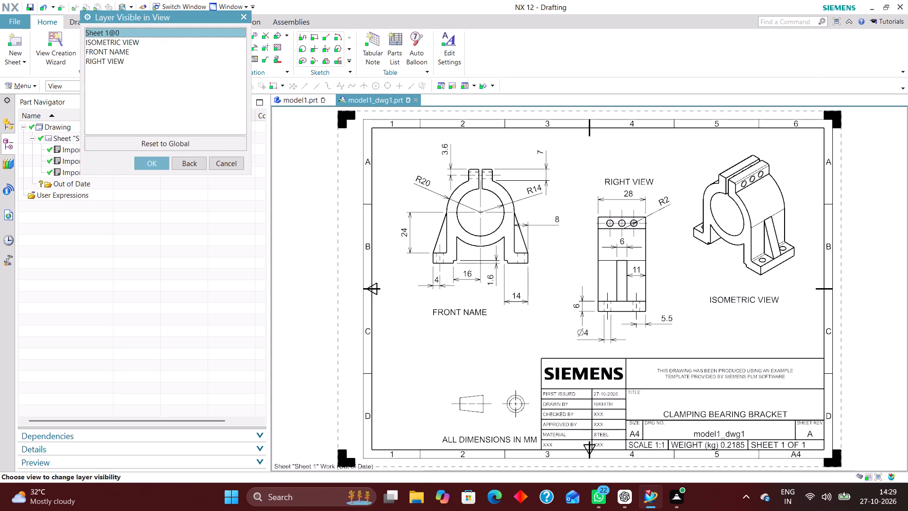
# Make all layers invisible in the FRONT NAME view.
pyautogui.click(133, 50)
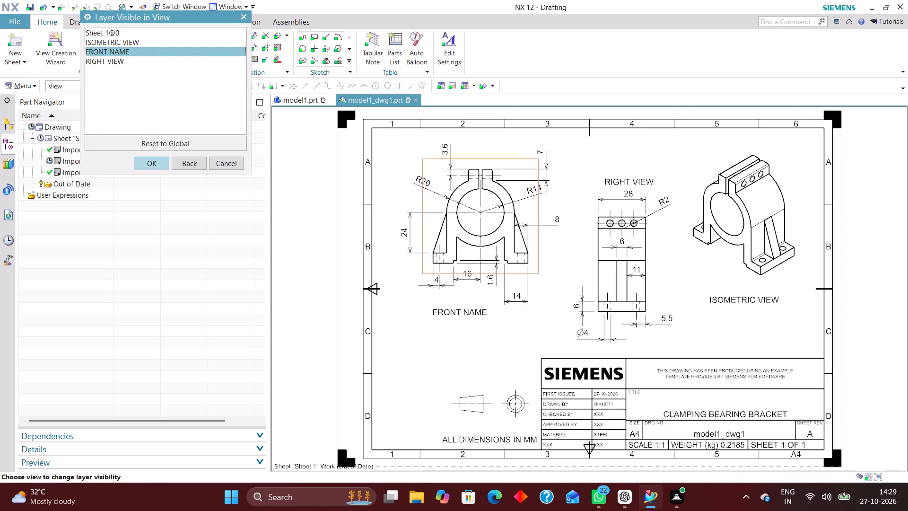
pyautogui.click(151, 164)
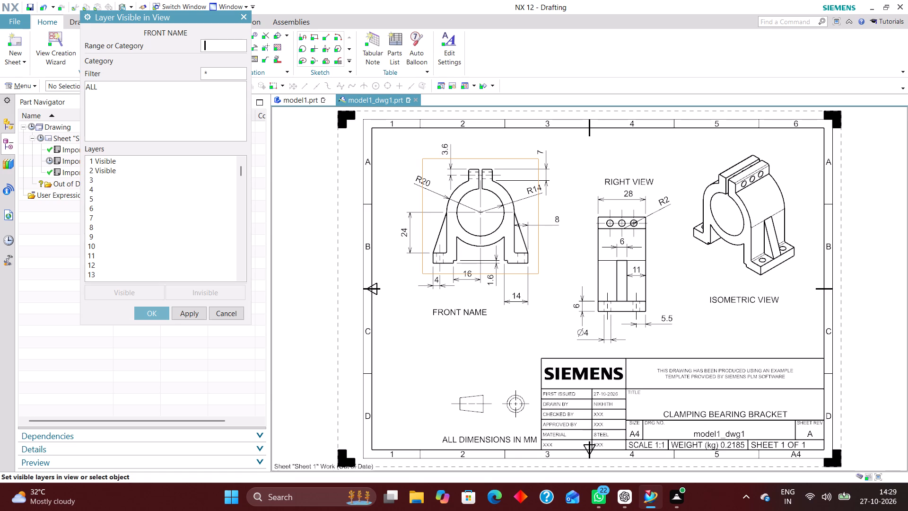
pyautogui.click(95, 86)
pyautogui.click(211, 291)
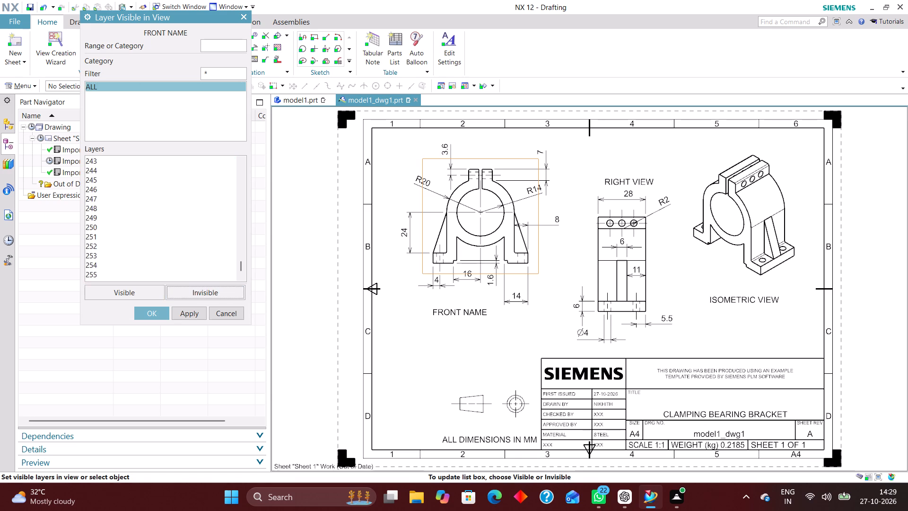
# Make layers 2, 223, 224, 225, 226 and 256 visible in the FRONT NAME view and apply the layer settings.
pyautogui.press('2')
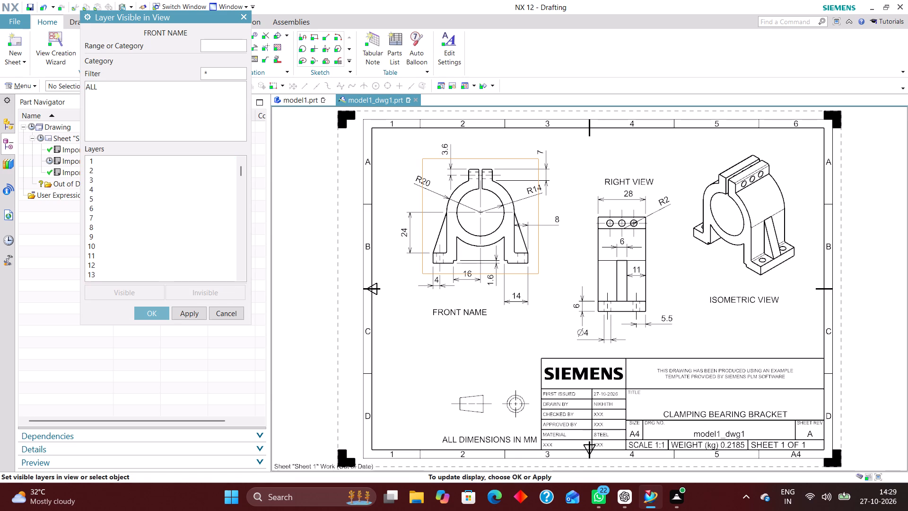
pyautogui.click(219, 44)
pyautogui.press('2')
pyautogui.press('Return')
pyautogui.write('223')
pyautogui.press('Return')
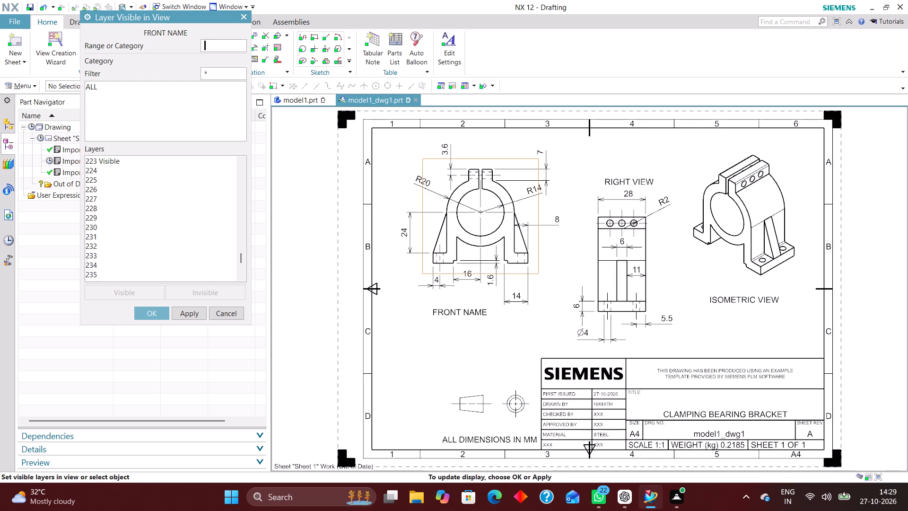
pyautogui.write('224')
pyautogui.press('Return')
pyautogui.write('225')
pyautogui.press('Return')
pyautogui.write('226')
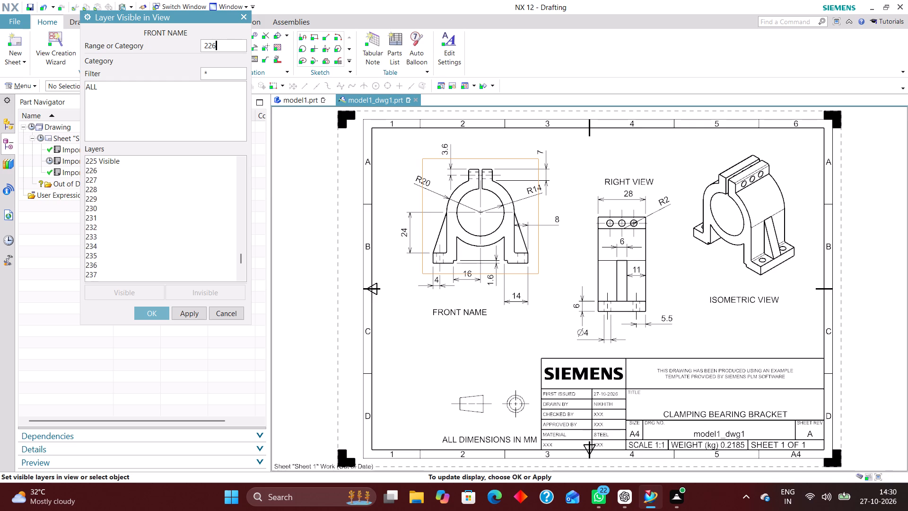
pyautogui.press('Return')
pyautogui.write('256')
pyautogui.press('Return')
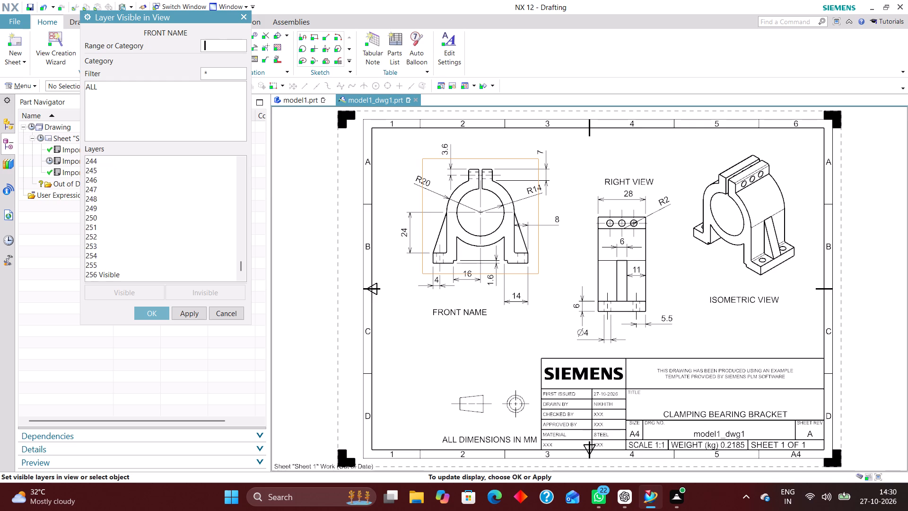
pyautogui.click(157, 313)
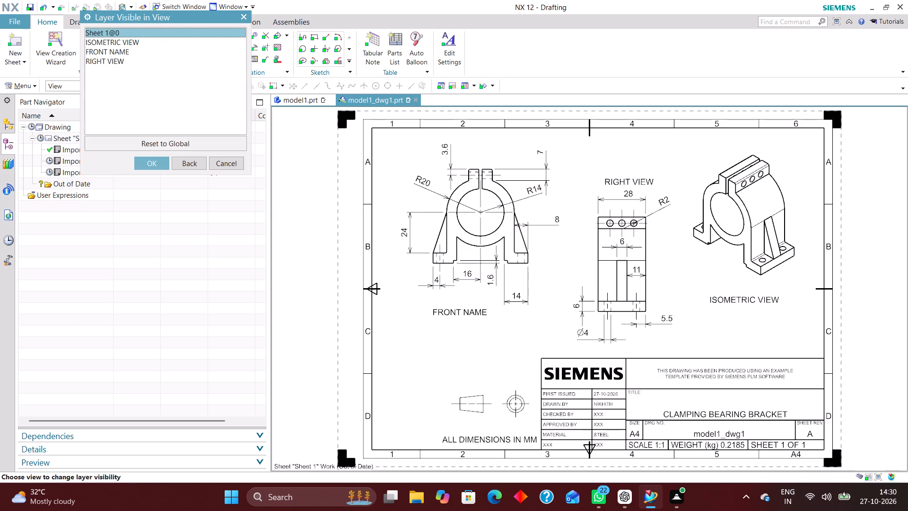
# Make all layers invisible in RIGHT VIEW.
pyautogui.click(104, 61)
pyautogui.click(155, 166)
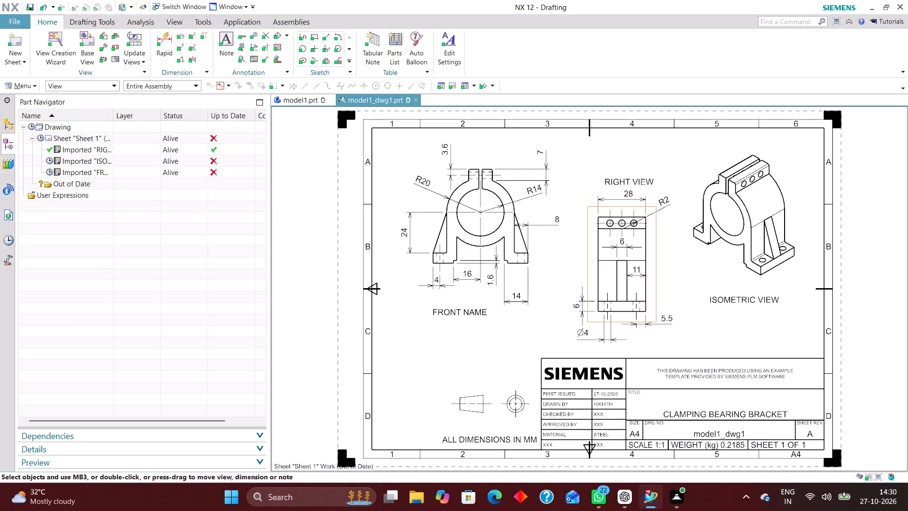
pyautogui.click(92, 89)
pyautogui.click(200, 290)
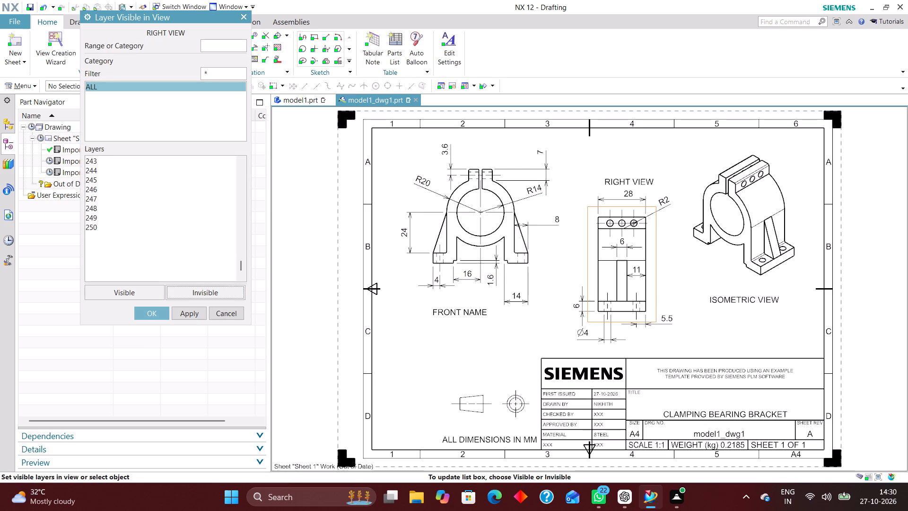
# Make layers 2, 223, 224, 225, 226 and 256 visible in RIGHT VIEW, apply the settings and finish editing view layers.
pyautogui.click(221, 45)
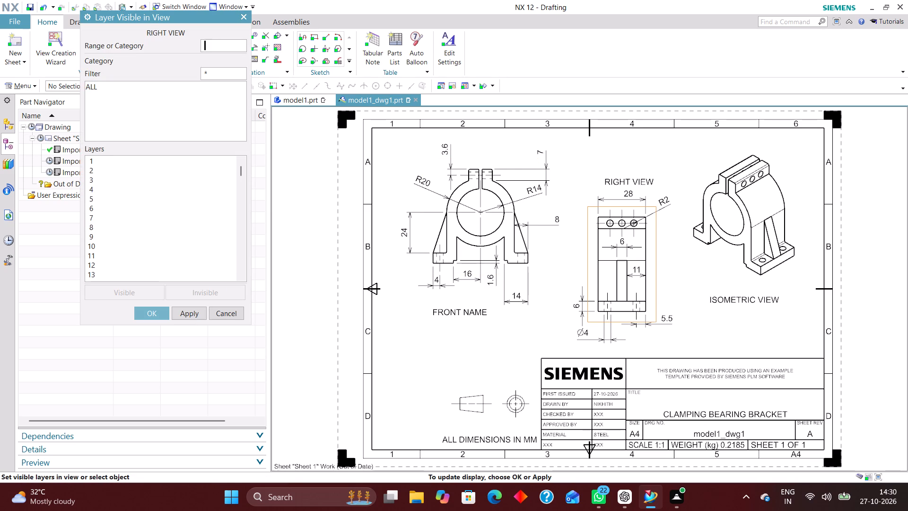
pyautogui.press('2')
pyautogui.press('Return')
pyautogui.write('223')
pyautogui.press('Return')
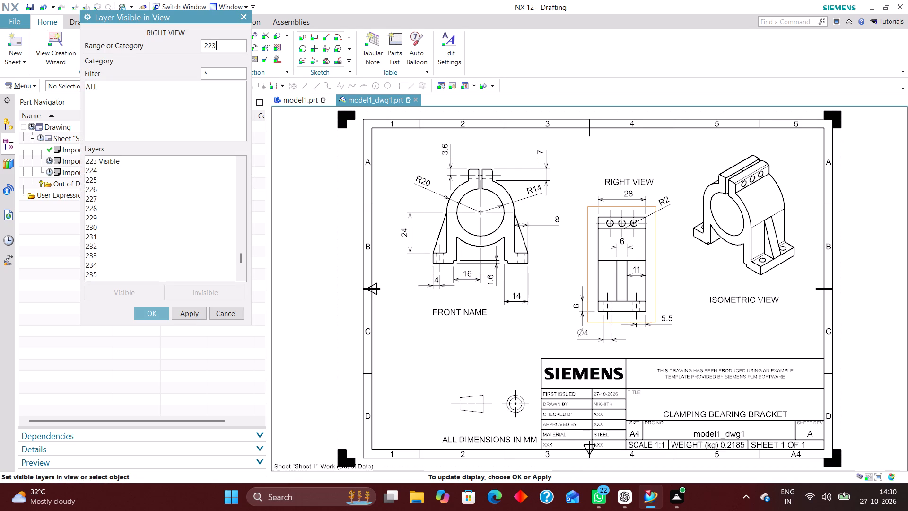
pyautogui.write('224')
pyautogui.press('Return')
pyautogui.write('225')
pyautogui.press('Return')
pyautogui.write('226')
pyautogui.press('Return')
pyautogui.write('256')
pyautogui.press('Return')
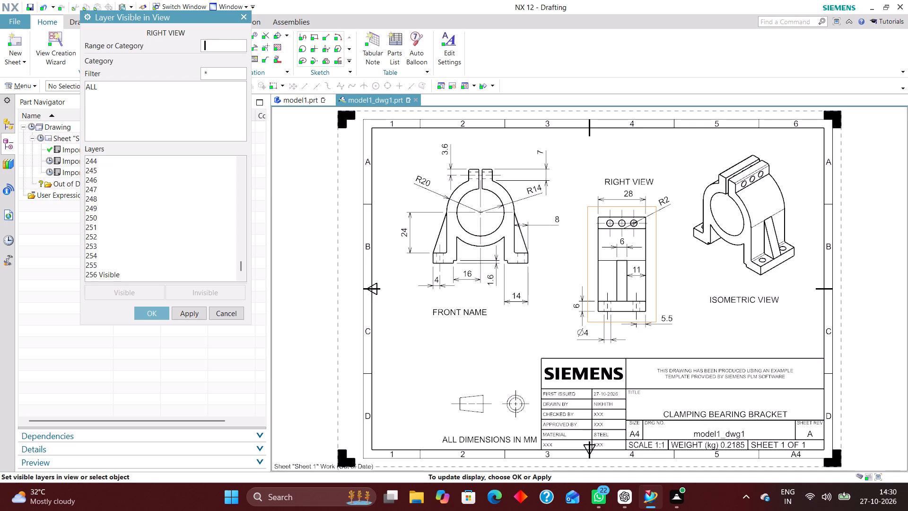
pyautogui.click(156, 314)
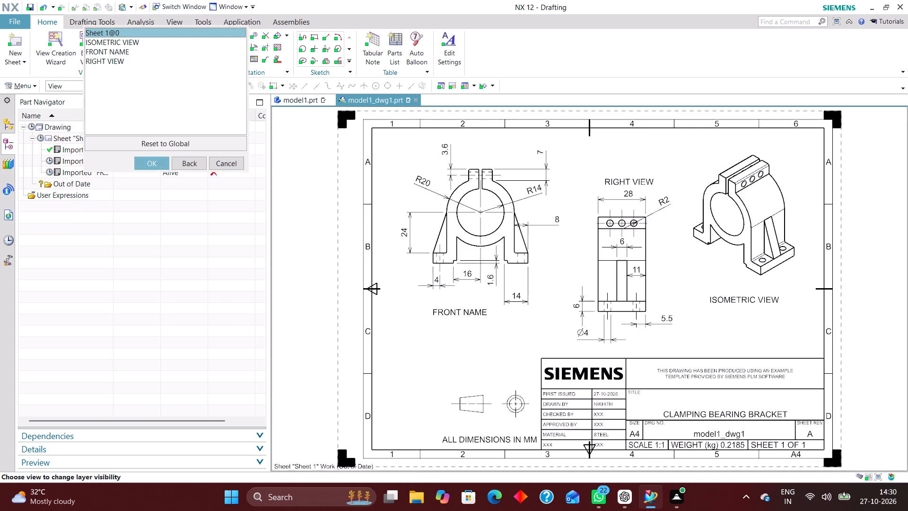
pyautogui.click(237, 162)
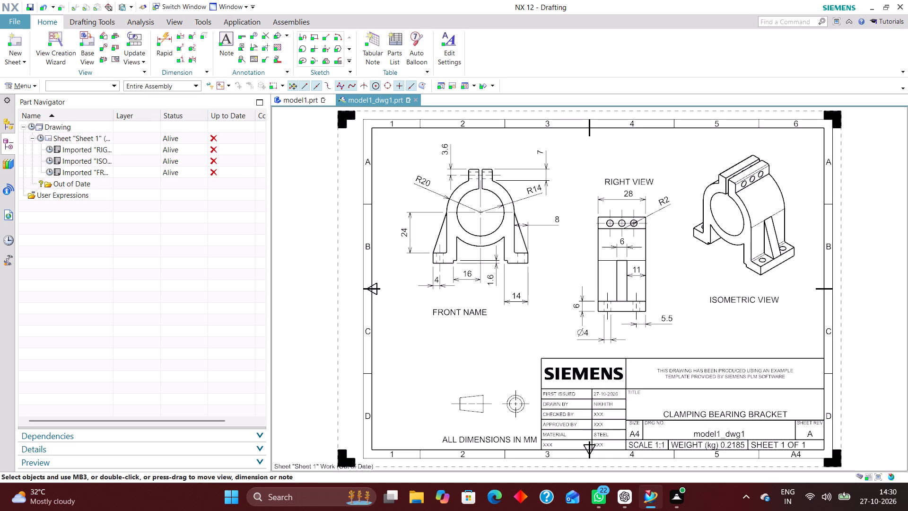
# Update the out-of-date drawing so all three views are current.
pyautogui.click(32, 123)
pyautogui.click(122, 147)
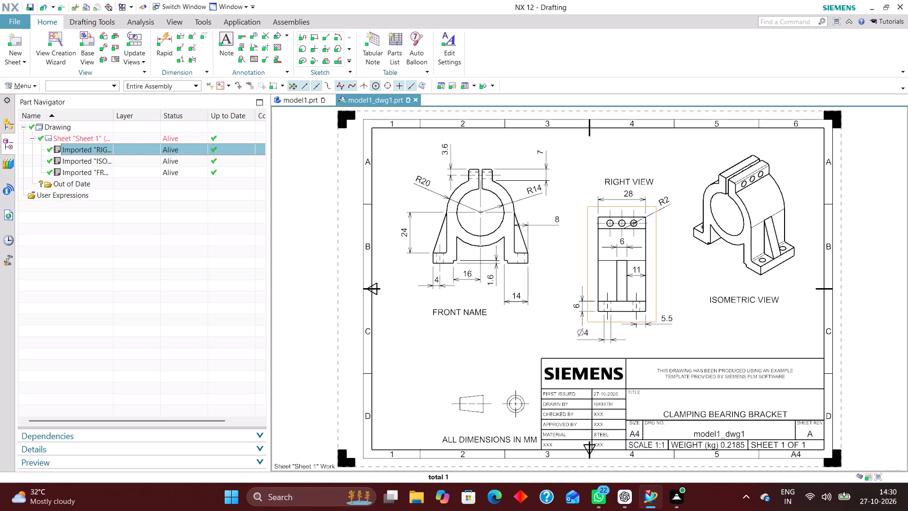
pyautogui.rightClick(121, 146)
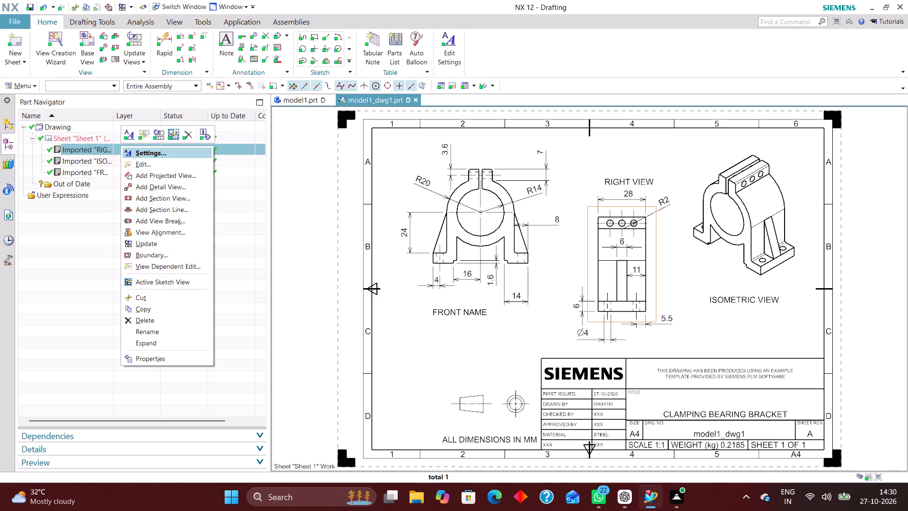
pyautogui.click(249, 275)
# Rename the FRONT NAME view to FRONT VIEW, leaving its view settings as they are.
pyautogui.click(144, 171)
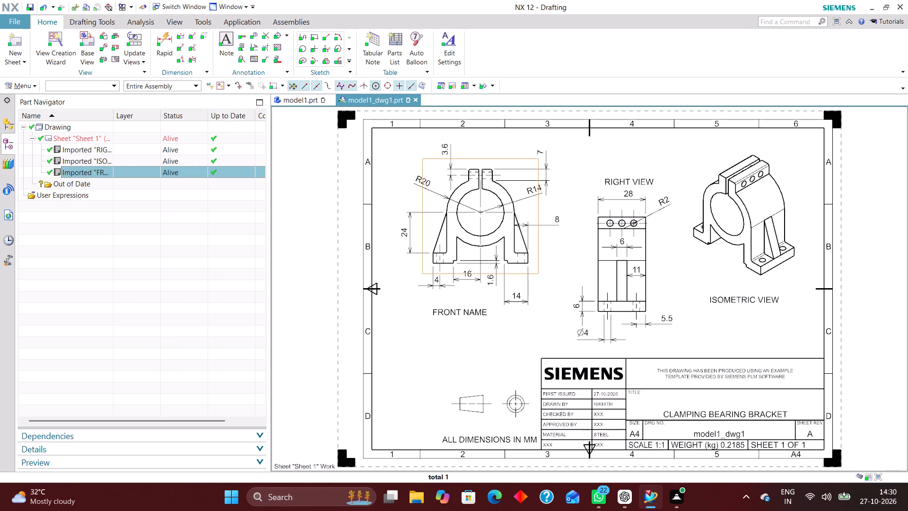
pyautogui.rightClick(148, 171)
pyautogui.rightClick(128, 177)
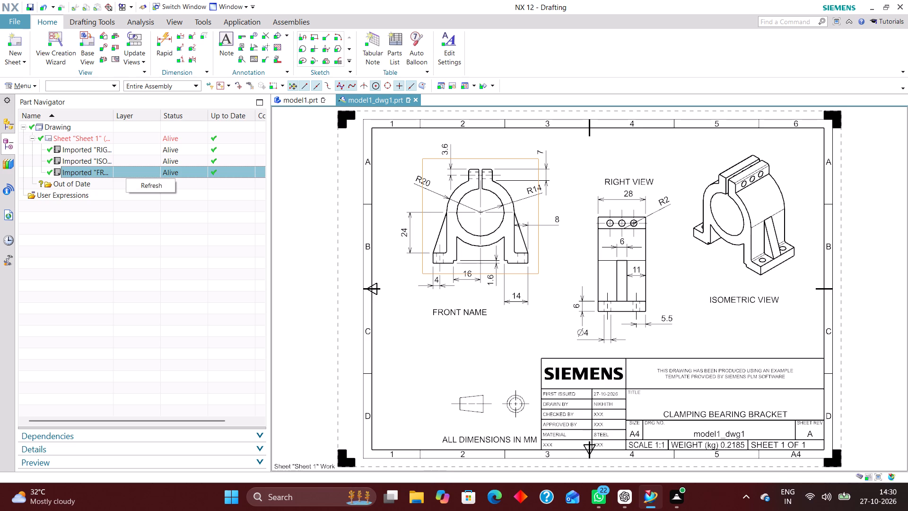
pyautogui.click(130, 173)
pyautogui.rightClick(131, 173)
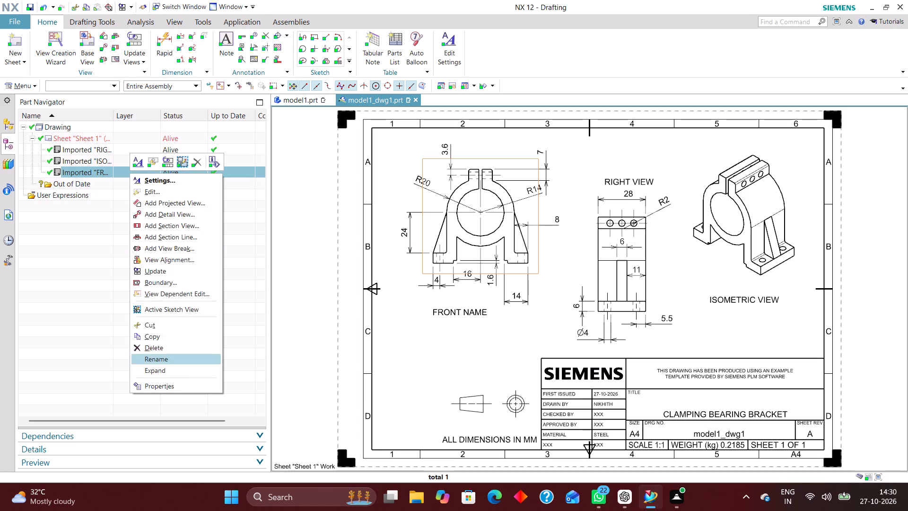
pyautogui.click(166, 361)
pyautogui.click(108, 168)
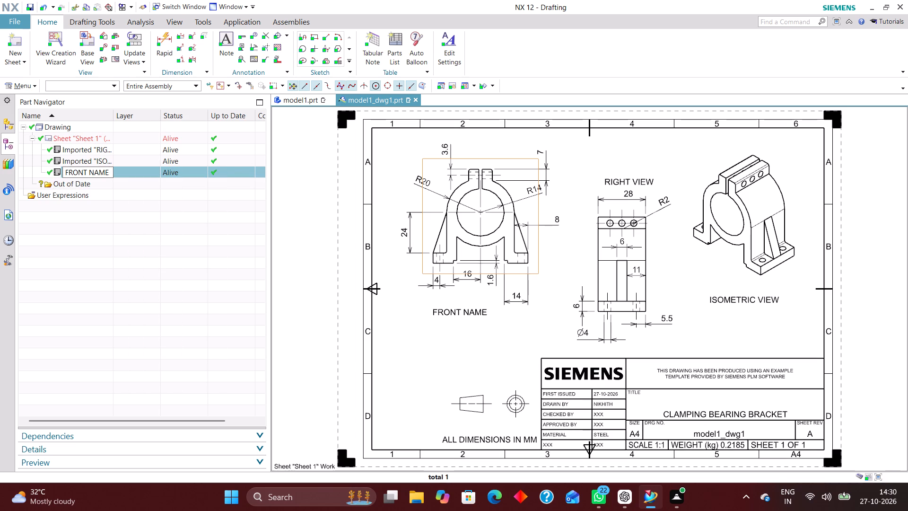
pyautogui.press('BackSpace')
pyautogui.press('BackSpace')
pyautogui.press('BackSpace')
pyautogui.press('BackSpace')
pyautogui.press('v')
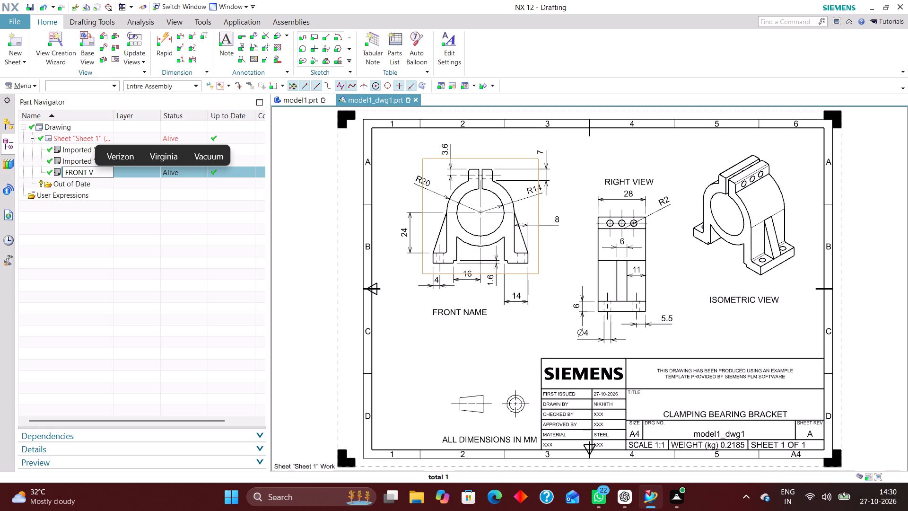
pyautogui.press('i')
pyautogui.write('EW')
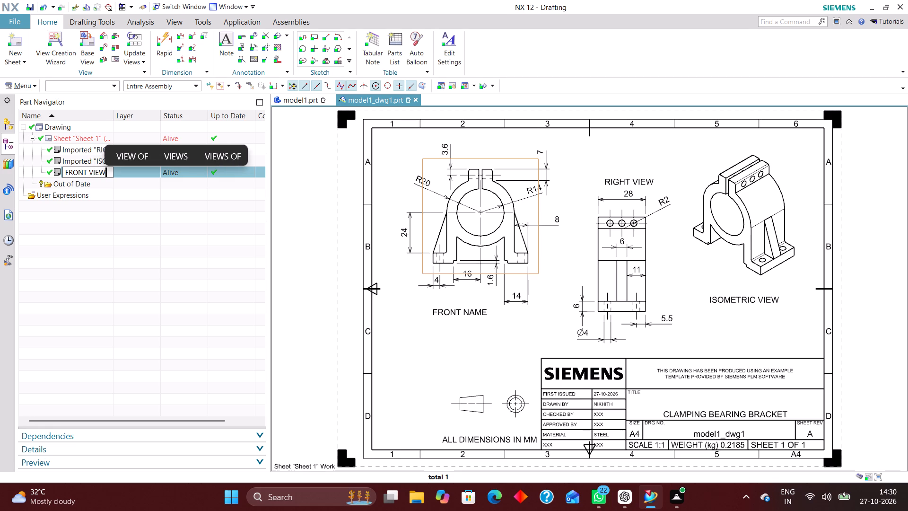
pyautogui.press('Return')
pyautogui.press('Return')
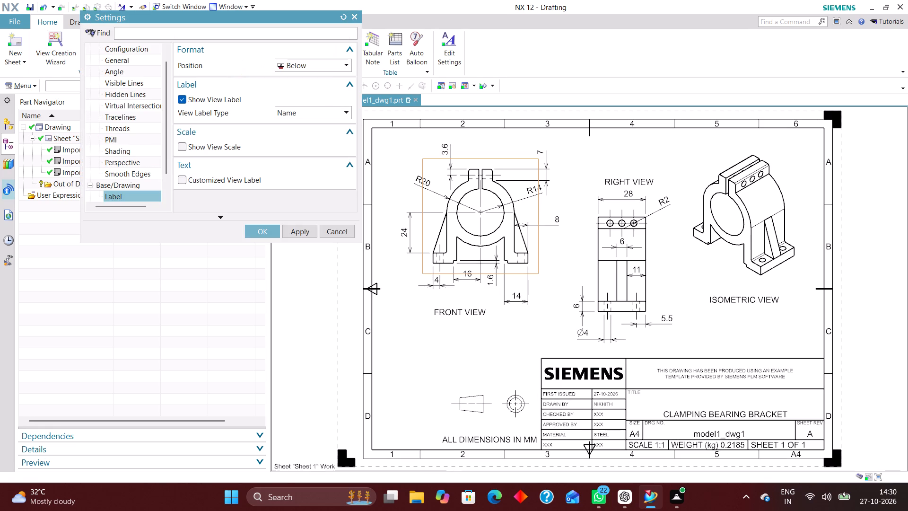
pyautogui.click(338, 230)
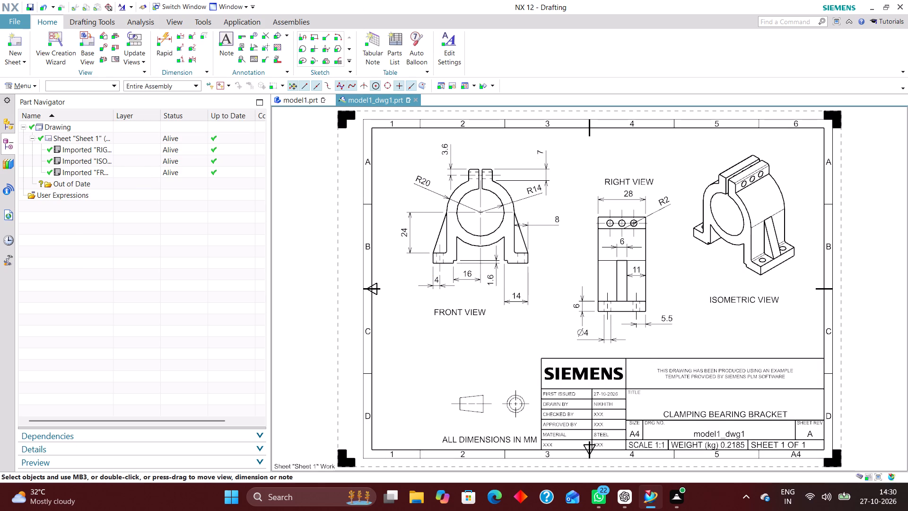
# Reposition the FRONT VIEW label slightly further left beneath the front view.
pyautogui.moveTo(466, 313); pyautogui.dragTo(454, 308)
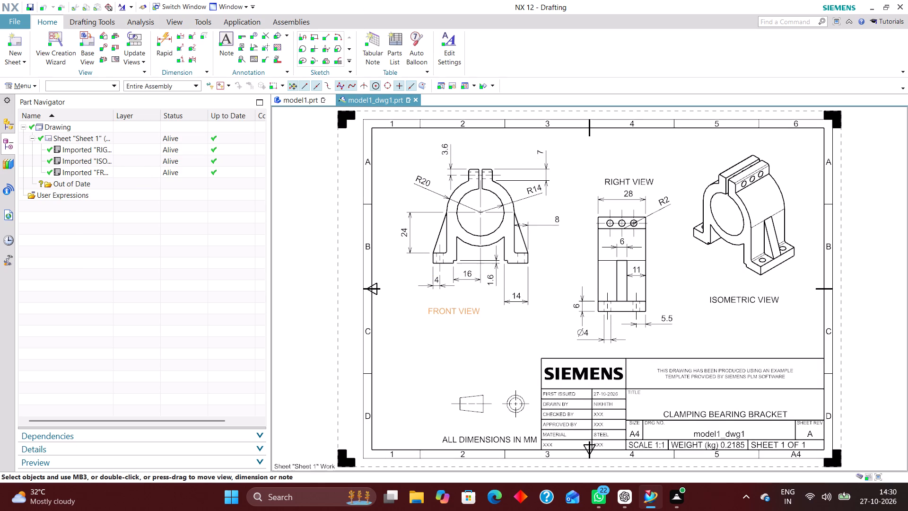
pyautogui.moveTo(454, 308); pyautogui.dragTo(451, 309)
# Rearrange the front view's 14, 1.6 and 24 dimensions, placing the 1.6 dimension left of the base and the 24 dimension further outward.
pyautogui.scroll(3, 492, 306)
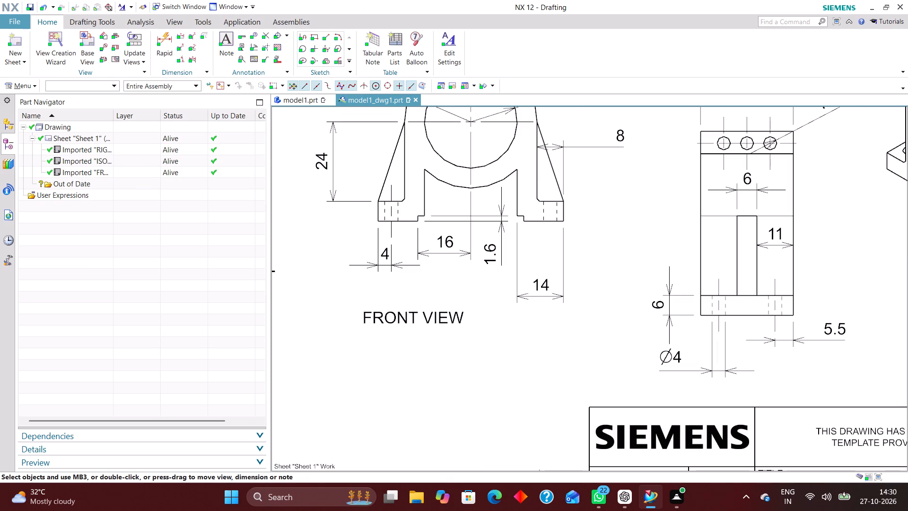
pyautogui.moveTo(546, 294); pyautogui.dragTo(543, 289)
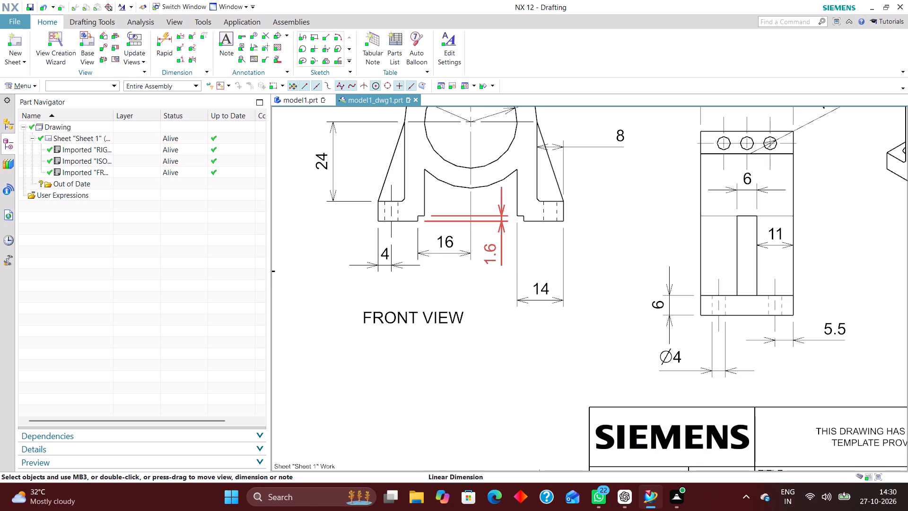
pyautogui.moveTo(501, 236); pyautogui.dragTo(296, 246)
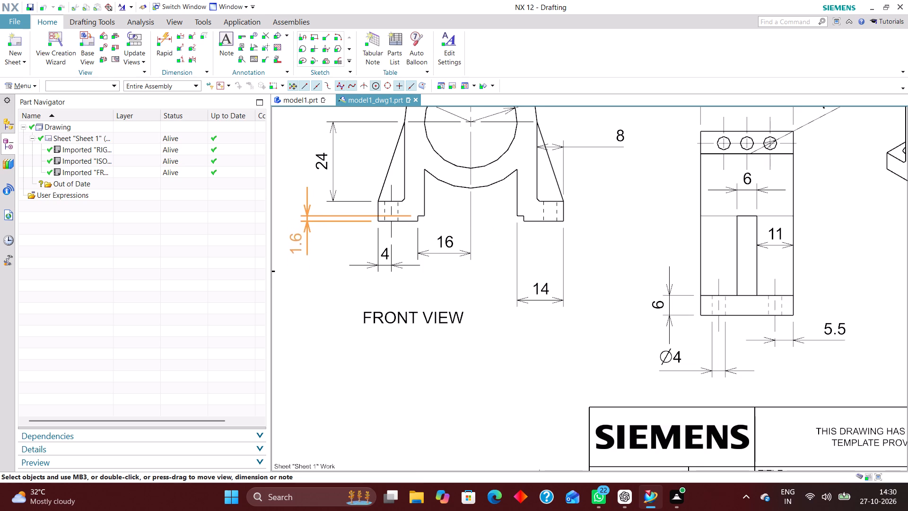
pyautogui.moveTo(296, 246); pyautogui.dragTo(291, 275)
pyautogui.scroll(-2, 330, 325)
pyautogui.moveTo(332, 220); pyautogui.dragTo(329, 220)
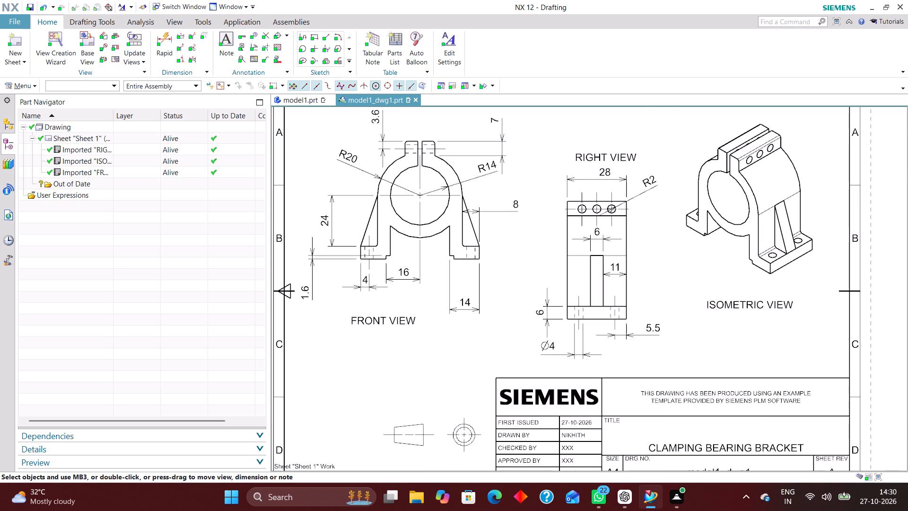
pyautogui.moveTo(329, 220); pyautogui.dragTo(306, 218)
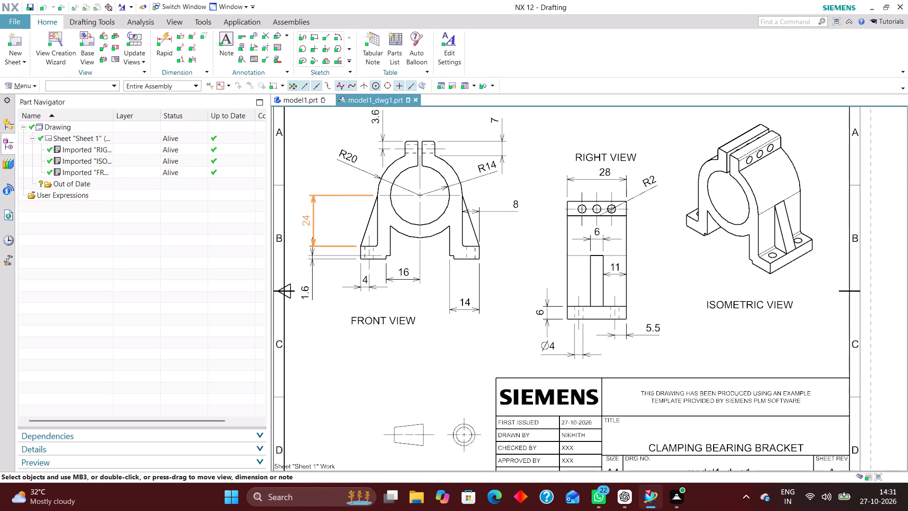
pyautogui.moveTo(306, 218); pyautogui.dragTo(312, 218)
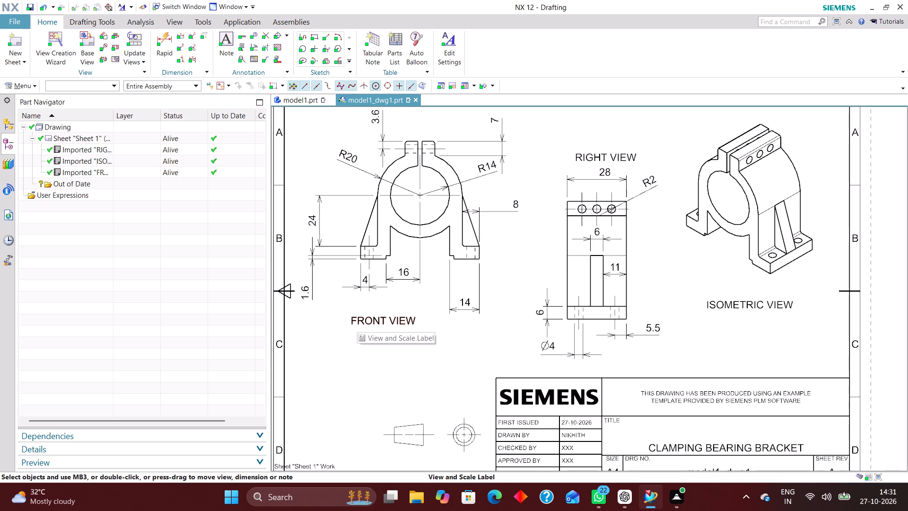
pyautogui.moveTo(539, 229); pyautogui.dragTo(481, 317, button='right')
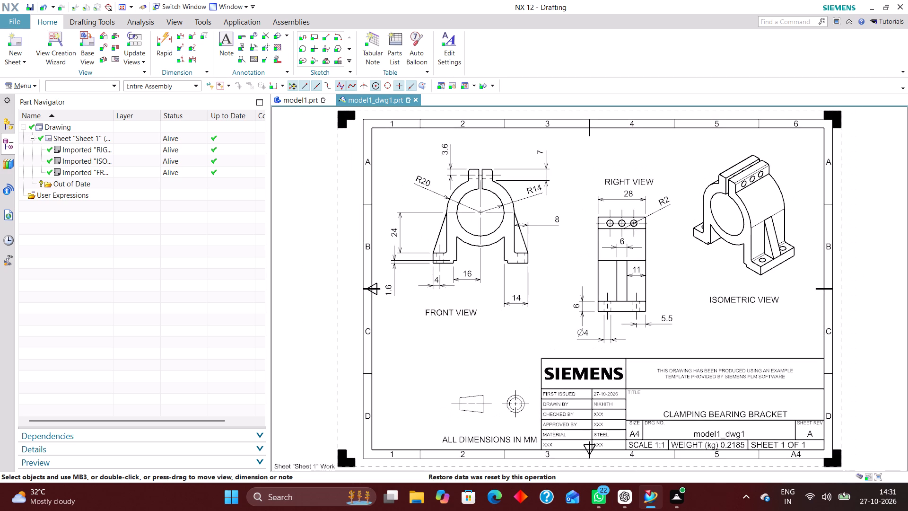
# Restrict selection to dimensions and try to select every dimension on the sheet.
pyautogui.click(35, 86)
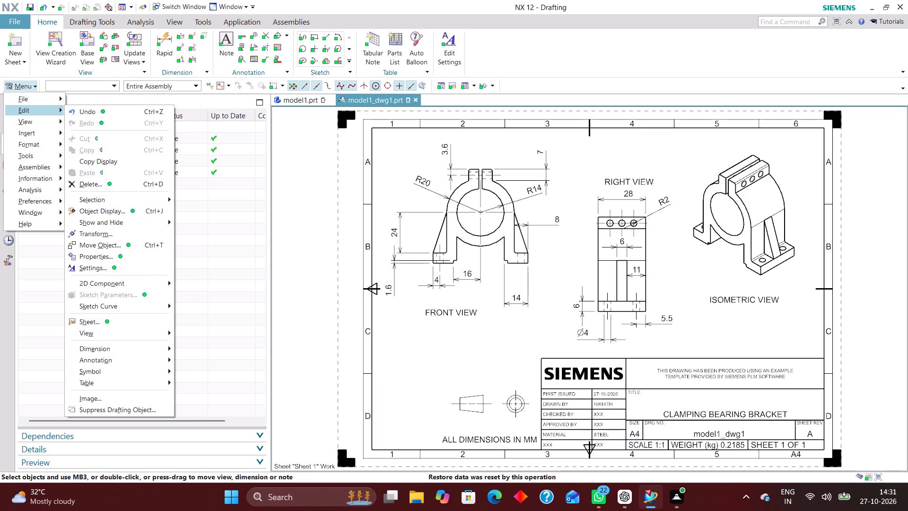
pyautogui.click(90, 84)
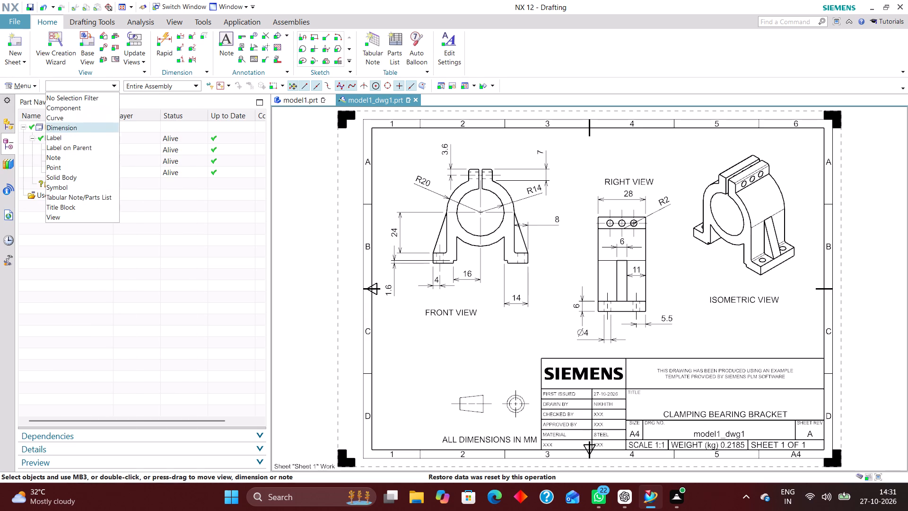
pyautogui.click(81, 127)
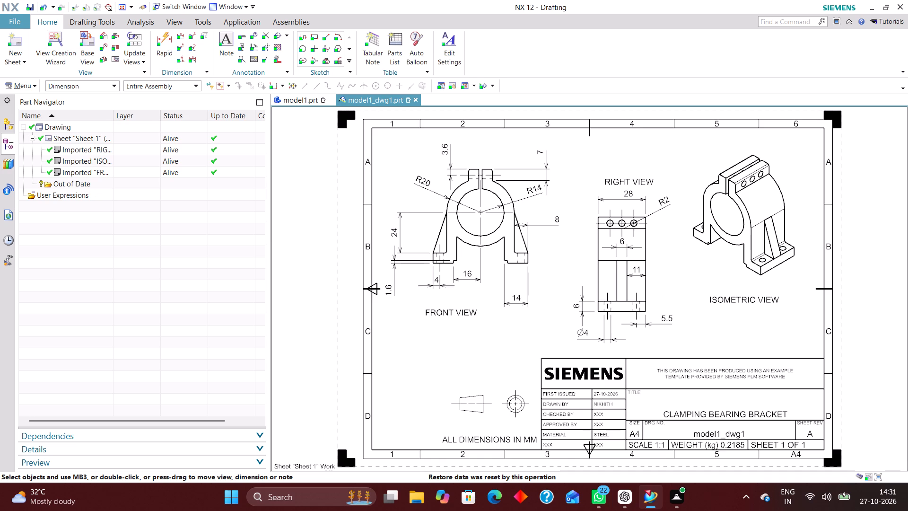
pyautogui.hotkey('ctrl', 'a')
pyautogui.hotkey('ctrl', 'a')
pyautogui.hotkey('ctrl', 'a')
pyautogui.hotkey('ctrl', 'a')
pyautogui.hotkey('ctrl', 'a')
pyautogui.hotkey('ctrl', 'a')
pyautogui.hotkey('ctrl', 'a')
pyautogui.hotkey('ctrl', 'a')
pyautogui.hotkey('ctrl', 'a')
pyautogui.hotkey('ctrl', 'a')
pyautogui.hotkey('ctrl', 'a')
pyautogui.hotkey('ctrl', 'a')
pyautogui.hotkey('ctrl', 'a')
pyautogui.hotkey('ctrl', 'a')
pyautogui.hotkey('ctrl', 'a')
pyautogui.hotkey('ctrl', 'a')
pyautogui.hotkey('ctrl', 'a')
pyautogui.hotkey('ctrl', 'a')
pyautogui.write('AA')
pyautogui.hotkey('ctrl', 'a')
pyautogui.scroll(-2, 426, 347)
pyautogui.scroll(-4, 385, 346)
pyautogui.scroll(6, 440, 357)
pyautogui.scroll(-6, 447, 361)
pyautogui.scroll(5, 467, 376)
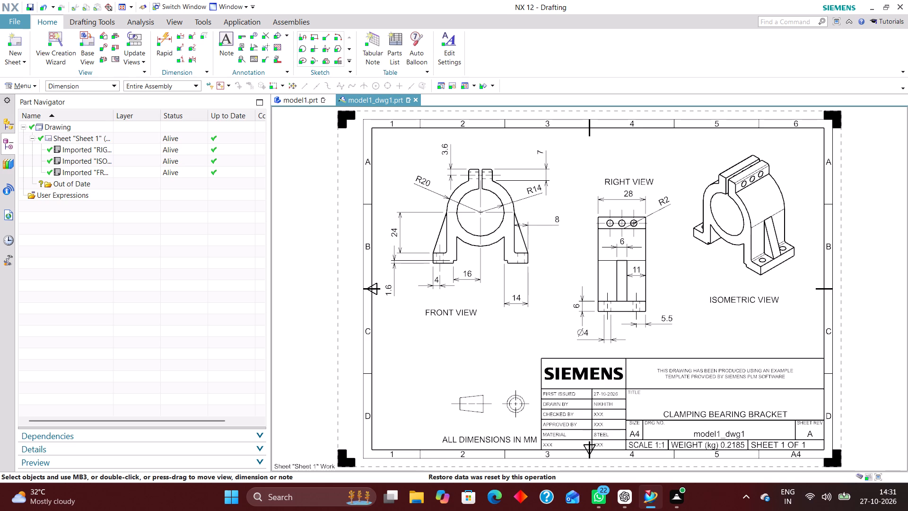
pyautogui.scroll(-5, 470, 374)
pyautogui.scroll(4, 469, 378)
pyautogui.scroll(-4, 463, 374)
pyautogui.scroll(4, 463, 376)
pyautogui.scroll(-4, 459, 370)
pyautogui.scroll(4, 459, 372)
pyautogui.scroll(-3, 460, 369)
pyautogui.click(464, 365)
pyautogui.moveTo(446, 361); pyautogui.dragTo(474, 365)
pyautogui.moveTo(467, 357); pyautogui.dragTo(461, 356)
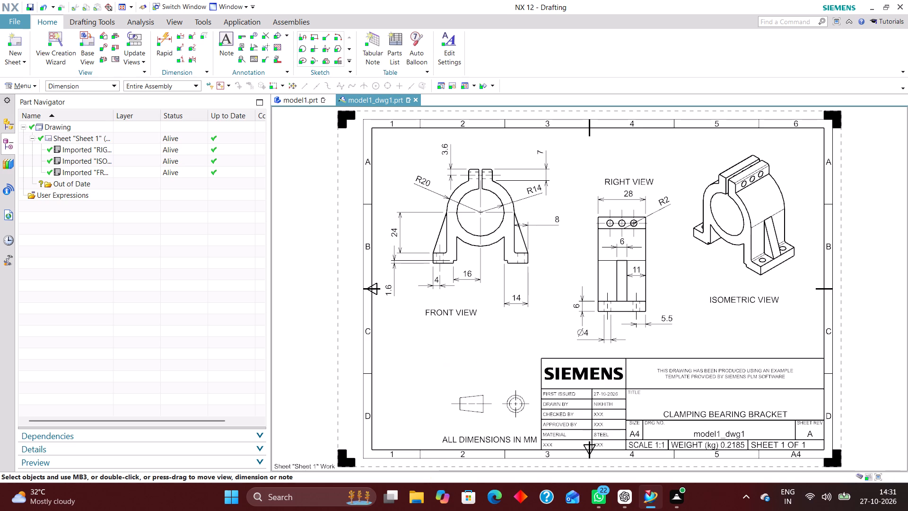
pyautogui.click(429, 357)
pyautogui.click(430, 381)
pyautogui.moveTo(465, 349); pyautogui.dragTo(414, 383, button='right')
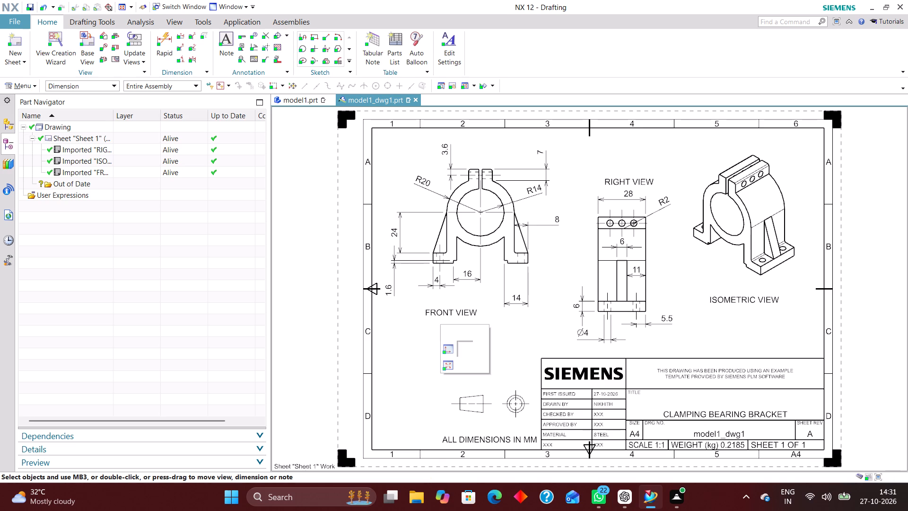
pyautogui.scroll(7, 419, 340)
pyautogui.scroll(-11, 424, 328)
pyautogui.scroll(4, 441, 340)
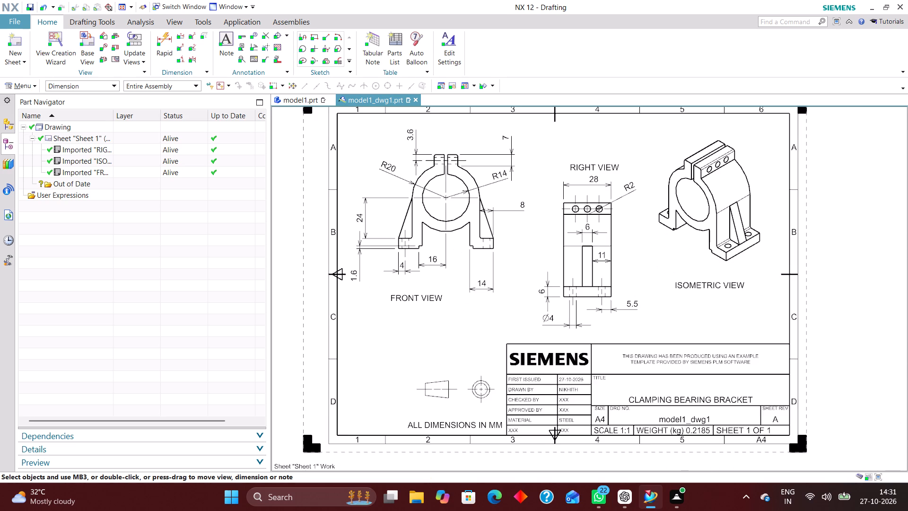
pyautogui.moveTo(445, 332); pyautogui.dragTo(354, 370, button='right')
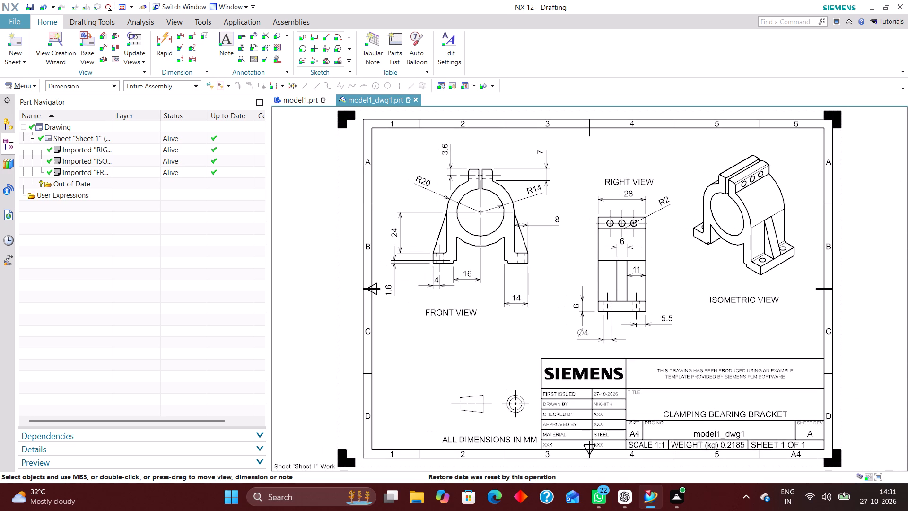
# Select all dimensions on the sheet and assign them to layer 223 through Edit Object Display.
pyautogui.hotkey('ctrl', 'a')
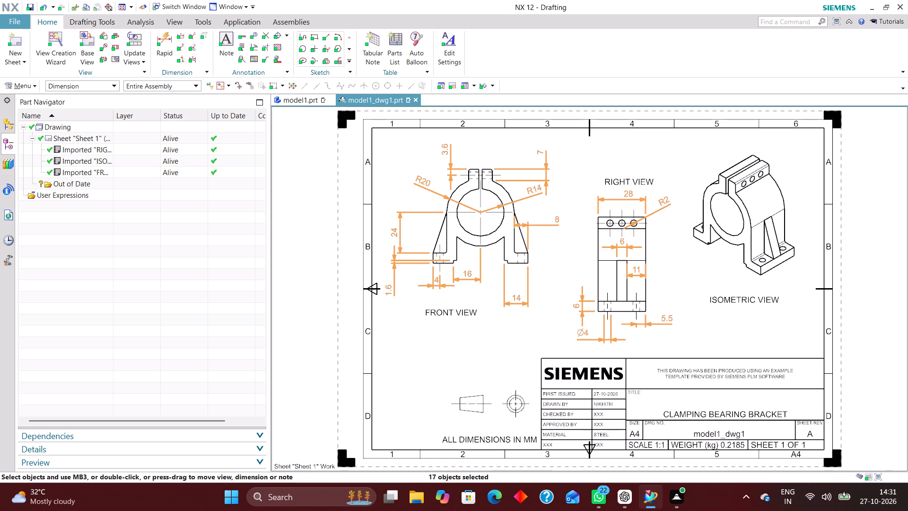
pyautogui.hotkey('ctrl', 'j')
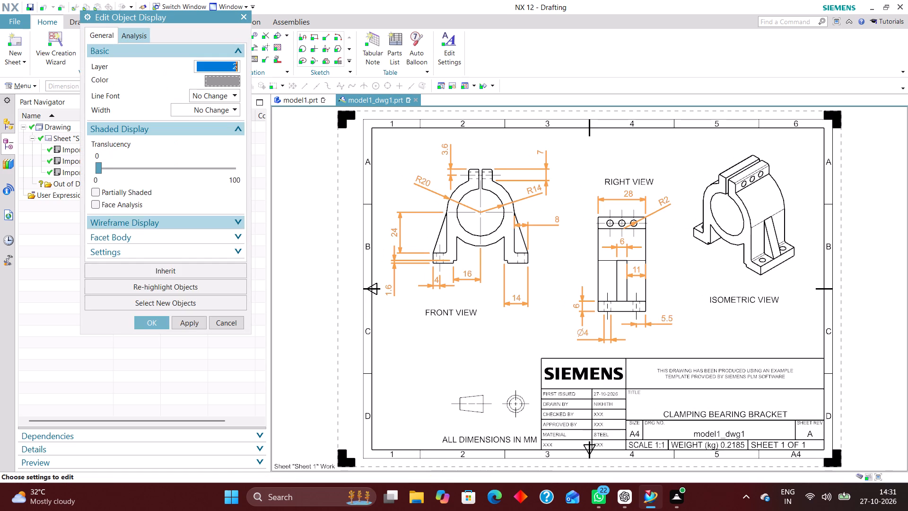
pyautogui.write('223')
pyautogui.press('Return')
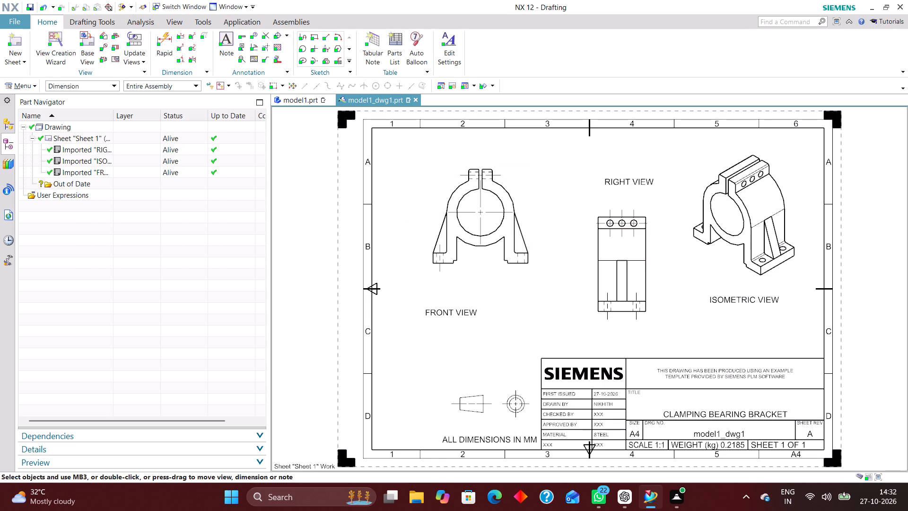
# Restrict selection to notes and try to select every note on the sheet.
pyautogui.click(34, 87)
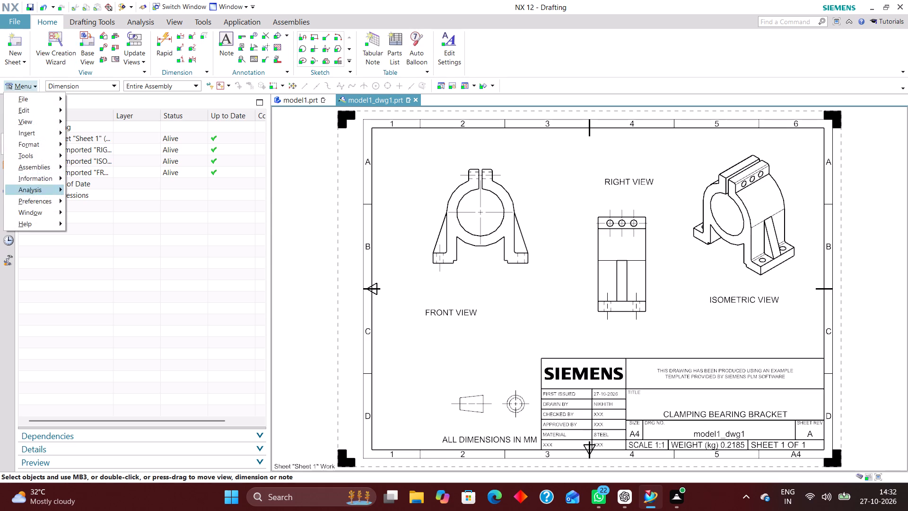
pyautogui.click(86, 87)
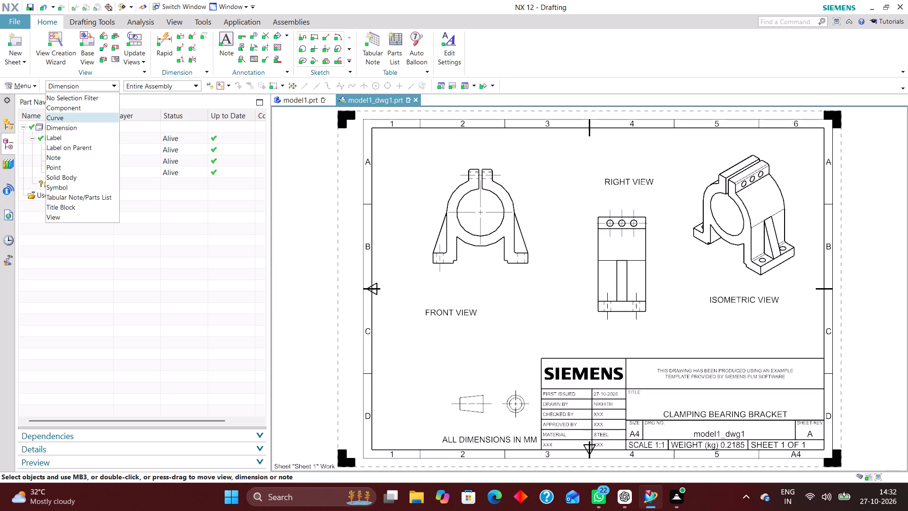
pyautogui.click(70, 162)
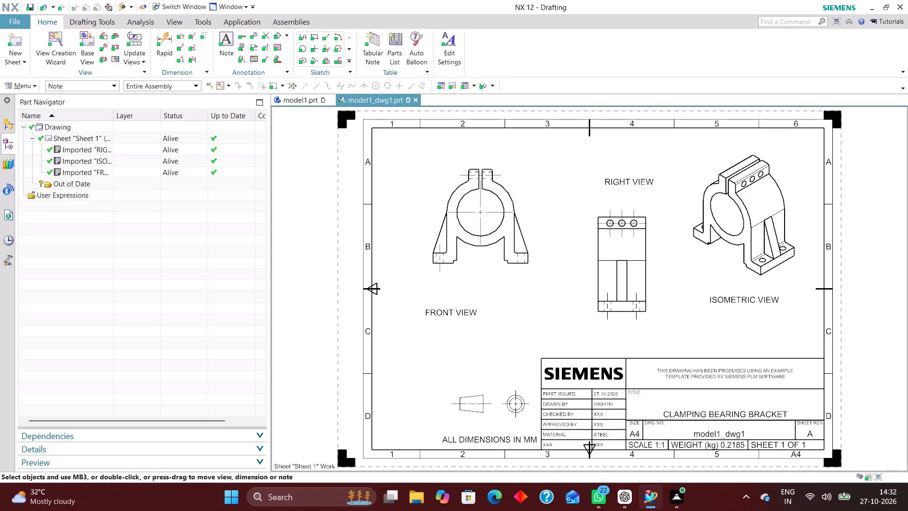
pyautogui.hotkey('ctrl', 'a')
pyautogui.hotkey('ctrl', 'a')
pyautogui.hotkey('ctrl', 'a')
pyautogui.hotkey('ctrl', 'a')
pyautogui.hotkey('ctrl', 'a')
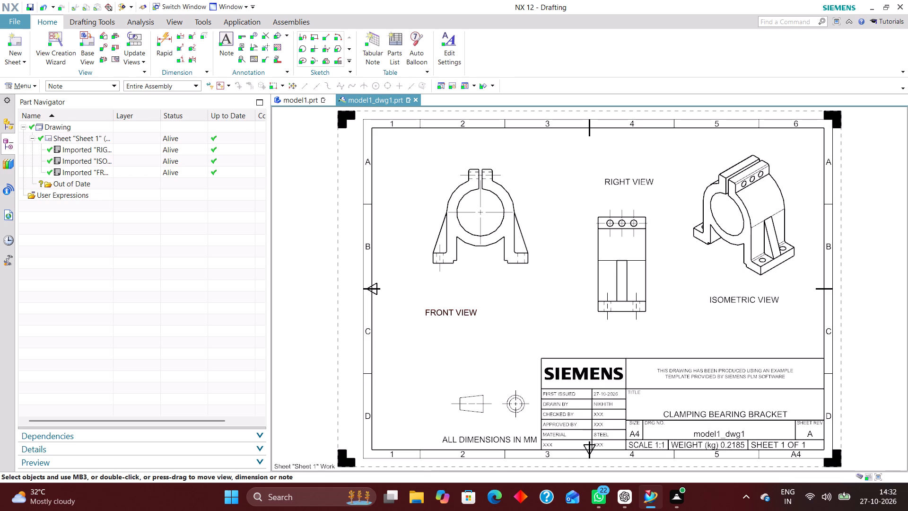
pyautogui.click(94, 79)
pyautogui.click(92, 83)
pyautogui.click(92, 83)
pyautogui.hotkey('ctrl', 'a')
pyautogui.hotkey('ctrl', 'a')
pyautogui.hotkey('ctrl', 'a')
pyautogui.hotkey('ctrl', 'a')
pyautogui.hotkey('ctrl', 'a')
# Restrict selection to symbols and try to select every symbol on the sheet.
pyautogui.click(101, 86)
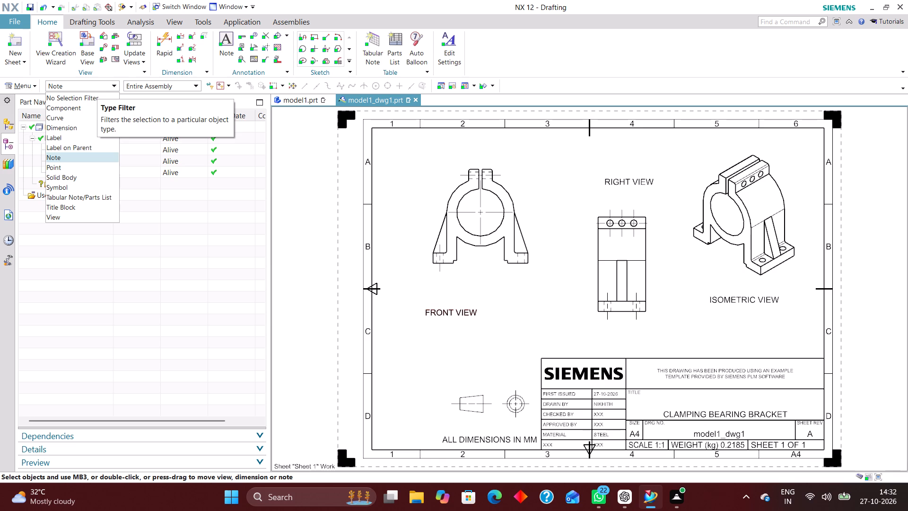
pyautogui.click(80, 182)
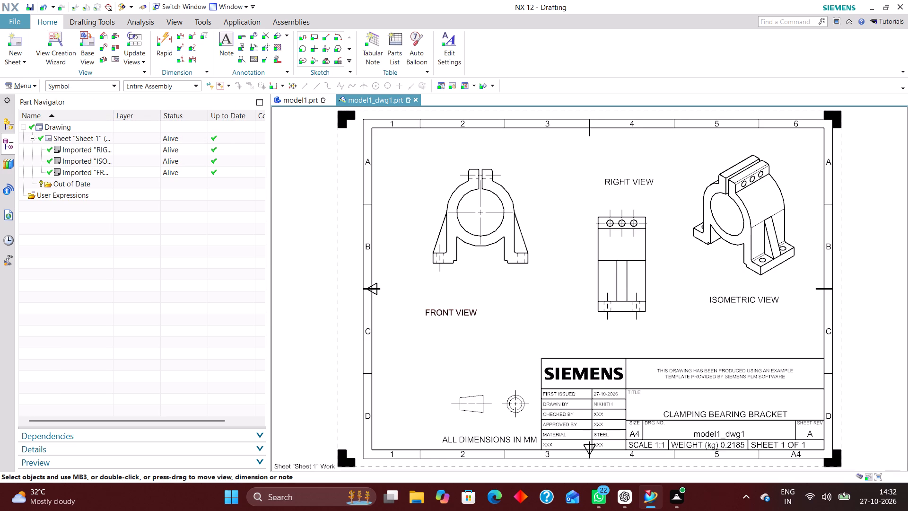
pyautogui.hotkey('ctrl', 'a')
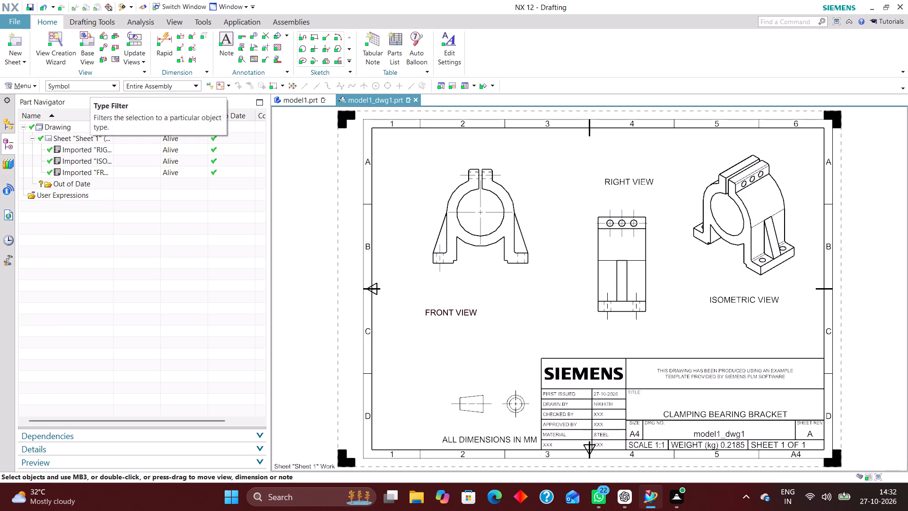
pyautogui.hotkey('ctrl', 'a')
pyautogui.hotkey('ctrl', 'a')
pyautogui.hotkey('ctrl', 'a')
pyautogui.hotkey('ctrl', 'a')
pyautogui.hotkey('ctrl', 'a')
pyautogui.hotkey('ctrl', 'a')
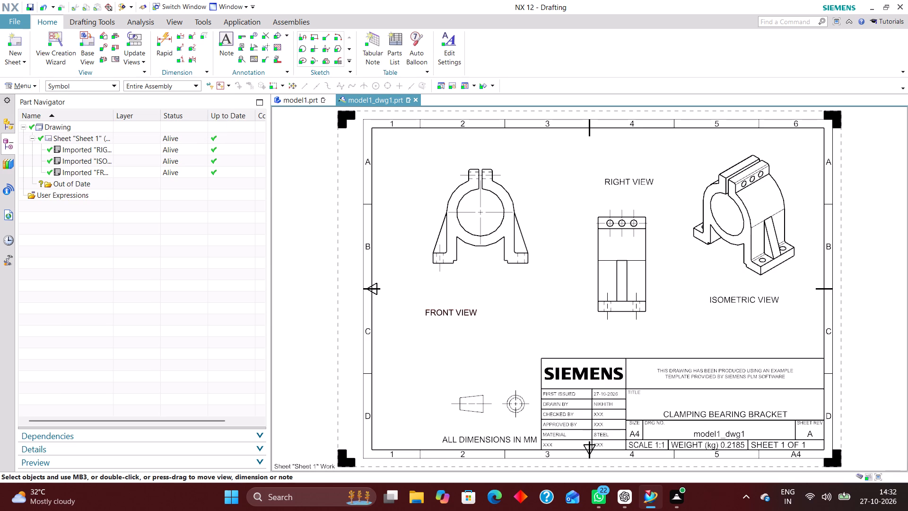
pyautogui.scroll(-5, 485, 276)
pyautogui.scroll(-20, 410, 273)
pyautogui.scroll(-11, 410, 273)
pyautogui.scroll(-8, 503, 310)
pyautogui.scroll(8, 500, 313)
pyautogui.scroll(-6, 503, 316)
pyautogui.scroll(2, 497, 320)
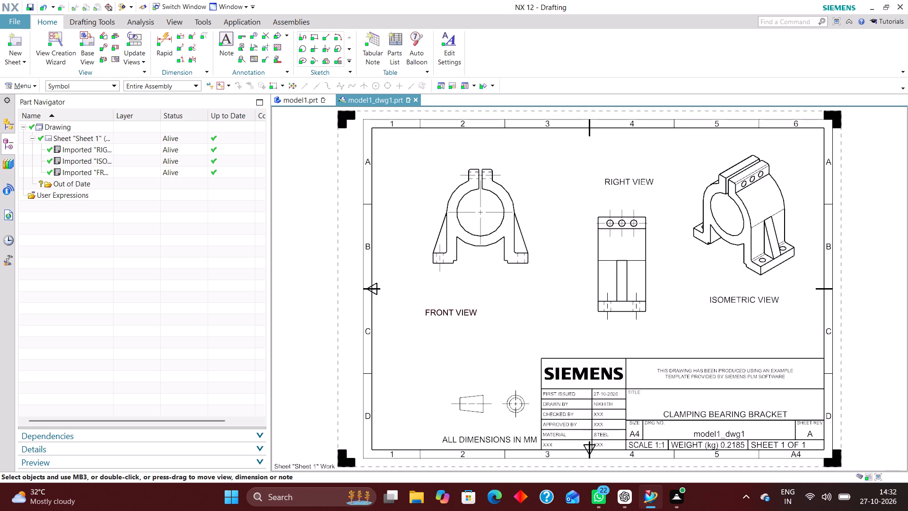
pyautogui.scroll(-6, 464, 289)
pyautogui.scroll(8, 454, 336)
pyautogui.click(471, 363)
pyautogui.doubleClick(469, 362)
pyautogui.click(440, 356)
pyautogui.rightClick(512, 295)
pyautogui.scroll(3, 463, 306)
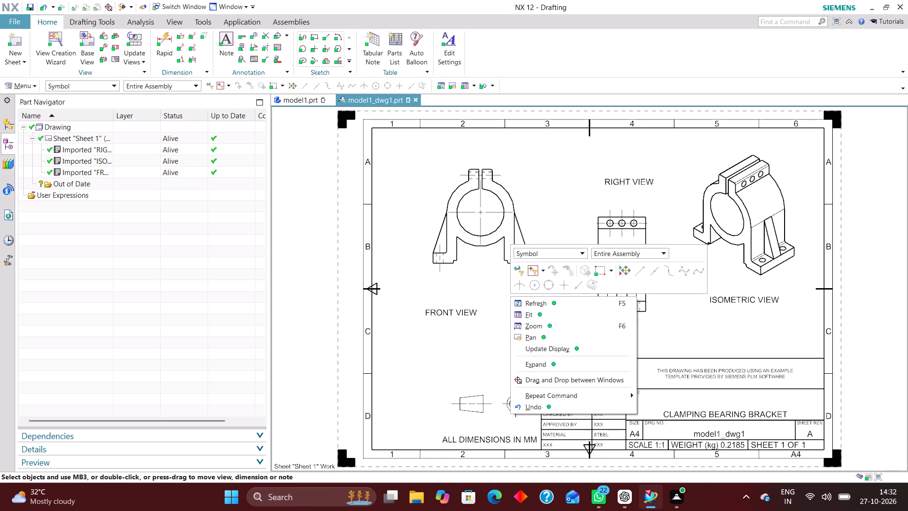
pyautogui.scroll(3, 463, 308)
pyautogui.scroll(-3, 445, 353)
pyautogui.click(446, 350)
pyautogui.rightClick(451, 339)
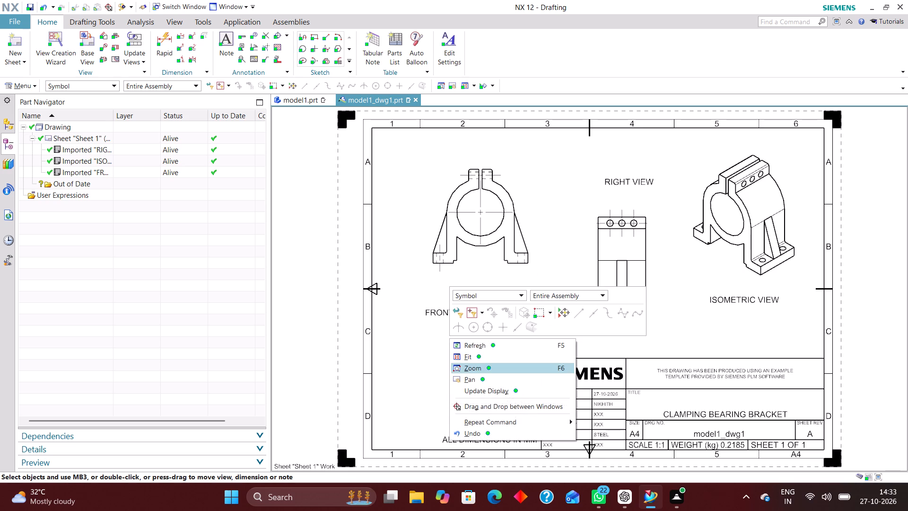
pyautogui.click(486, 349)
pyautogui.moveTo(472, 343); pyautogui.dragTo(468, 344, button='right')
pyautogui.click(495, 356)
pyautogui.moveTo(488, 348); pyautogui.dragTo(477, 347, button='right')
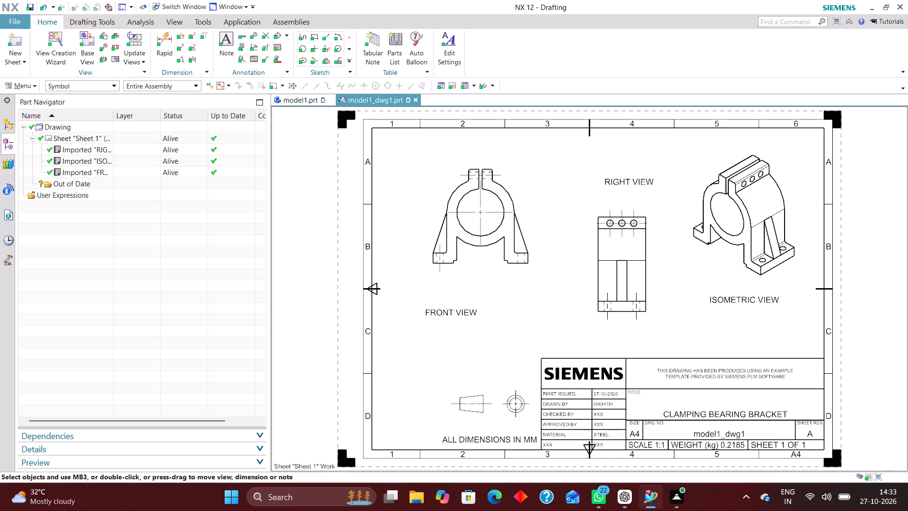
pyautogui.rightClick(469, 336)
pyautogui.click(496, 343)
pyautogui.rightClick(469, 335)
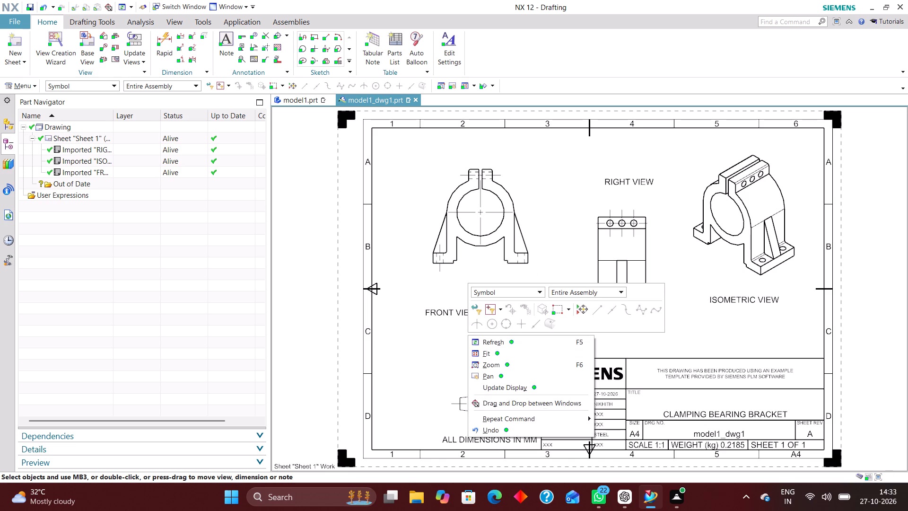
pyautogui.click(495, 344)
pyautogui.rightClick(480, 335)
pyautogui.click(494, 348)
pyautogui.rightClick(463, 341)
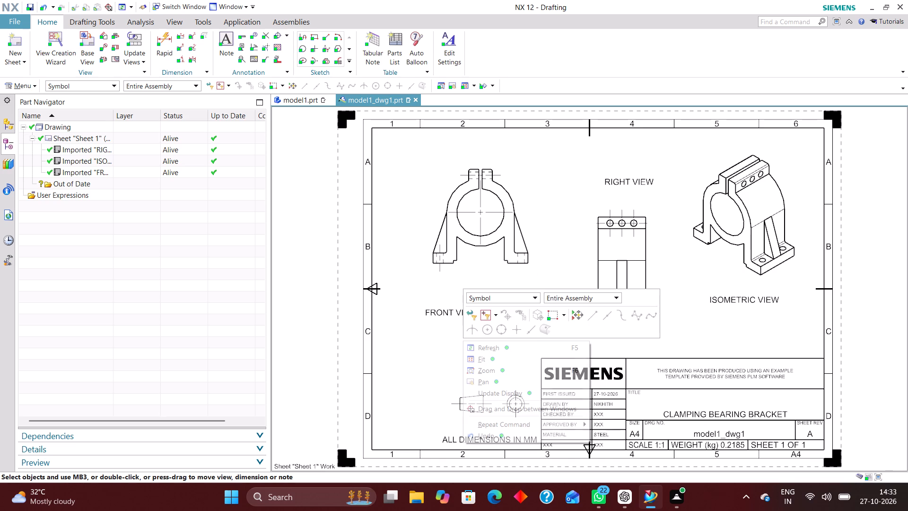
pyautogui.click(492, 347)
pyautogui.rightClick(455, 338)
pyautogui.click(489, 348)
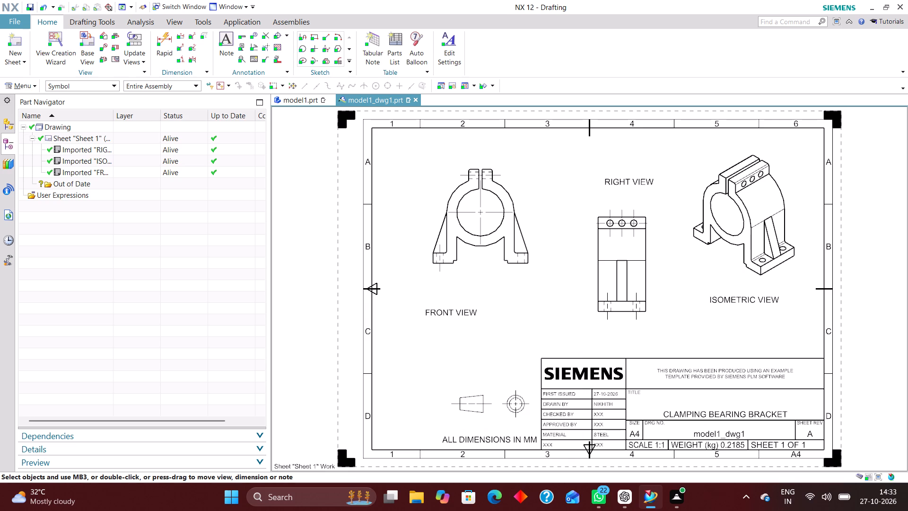
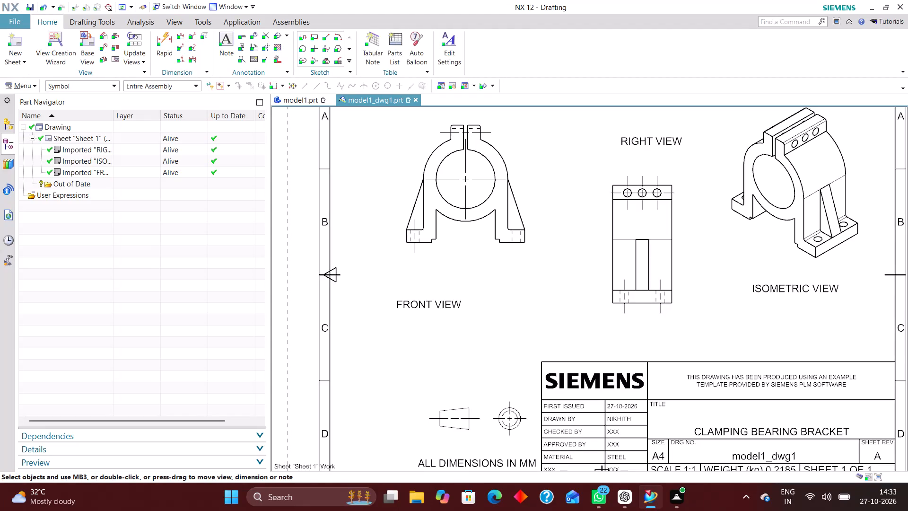
# Select all symbols on the sheet and assign them to layer 225 through Edit Object Display.
pyautogui.hotkey('ctrl', 'a')
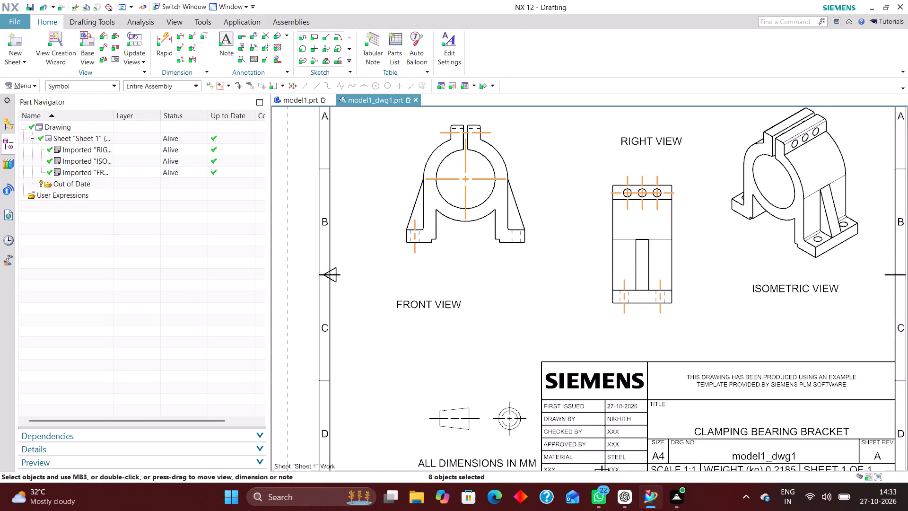
pyautogui.hotkey('ctrl', 'j')
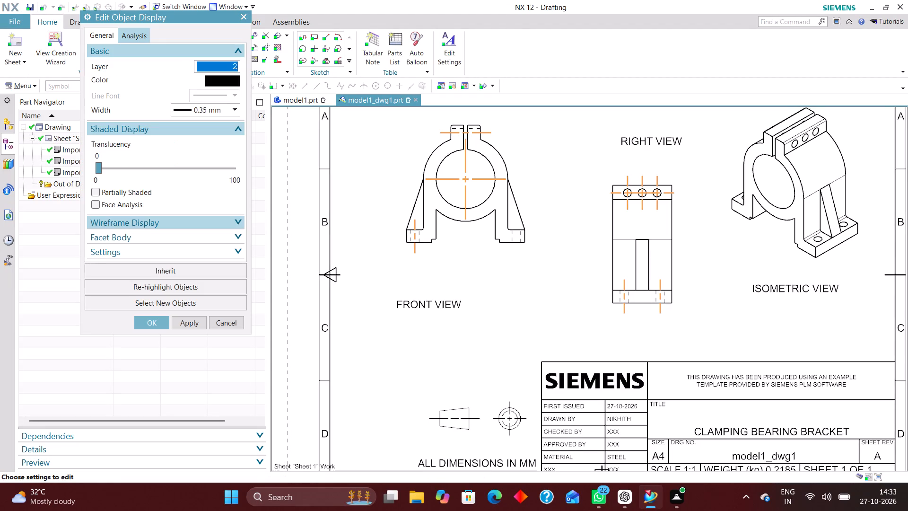
pyautogui.write('225')
pyautogui.press('Return')
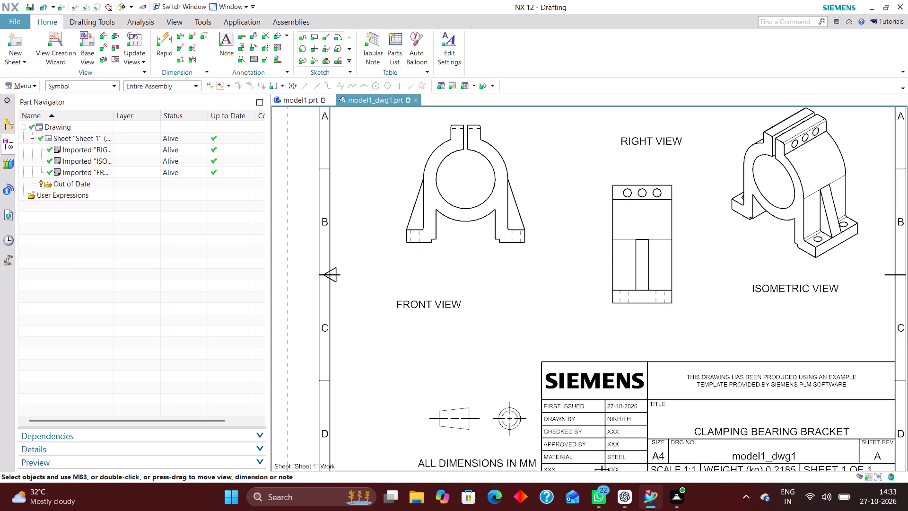
# Restrict selection to notes, select every note on the sheet and assign them to layer 224 through Edit Object Display.
pyautogui.click(87, 86)
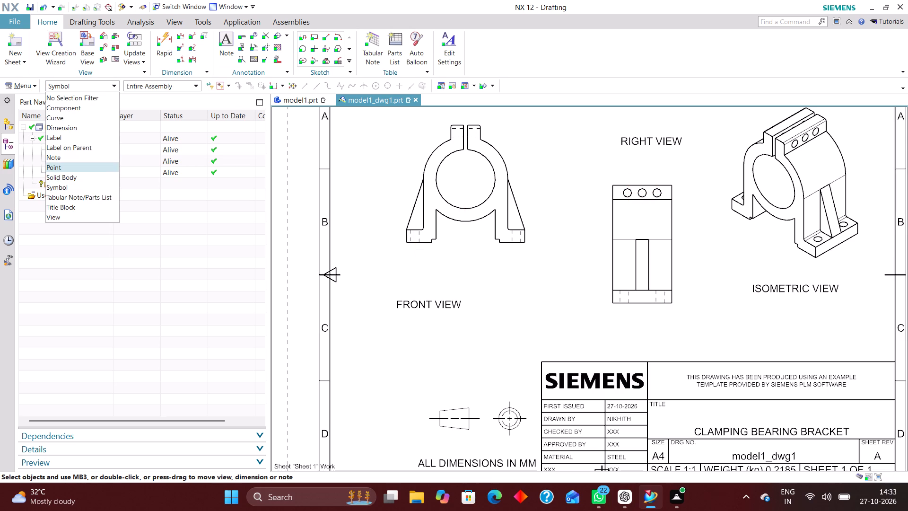
pyautogui.click(74, 158)
pyautogui.hotkey('ctrl', 'a')
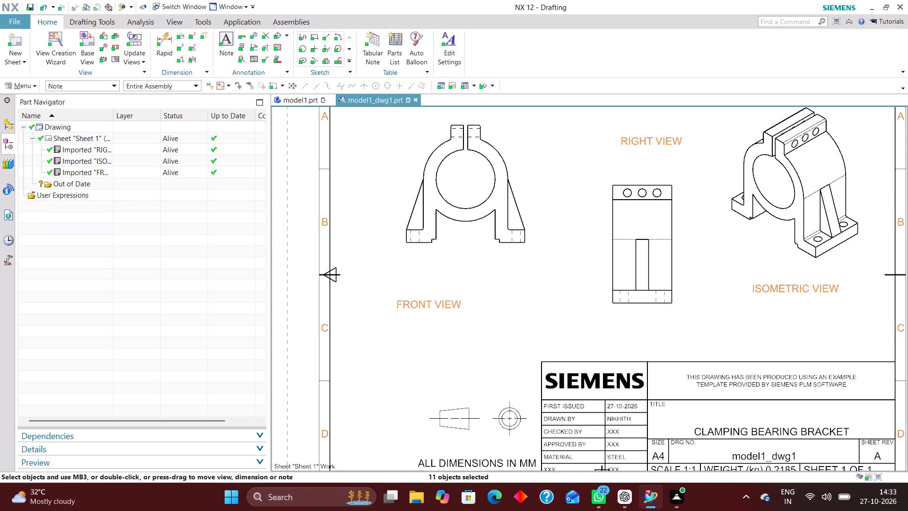
pyautogui.hotkey('ctrl', 'j')
pyautogui.write('224')
pyautogui.press('Return')
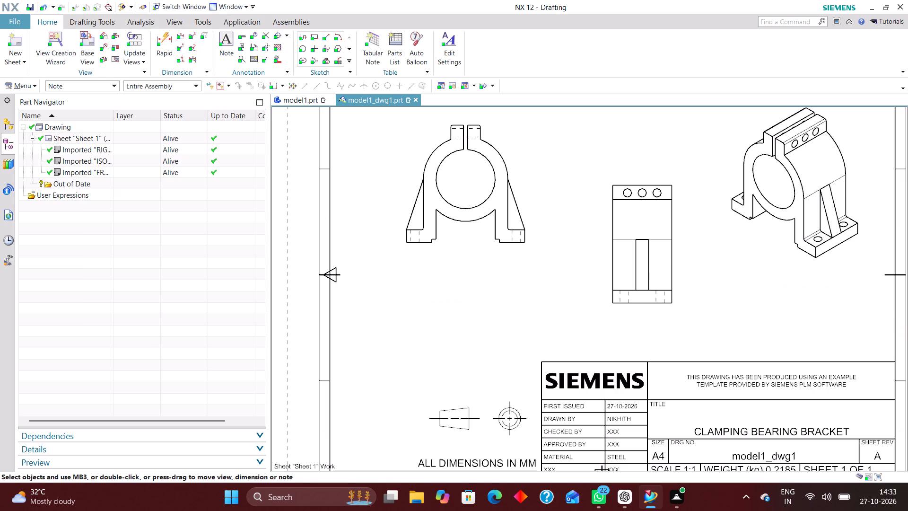
# Restrict selection to title blocks, select the title block and apply layer 256 with 0.70 mm line width through Edit Object Display.
pyautogui.scroll(-2, 493, 335)
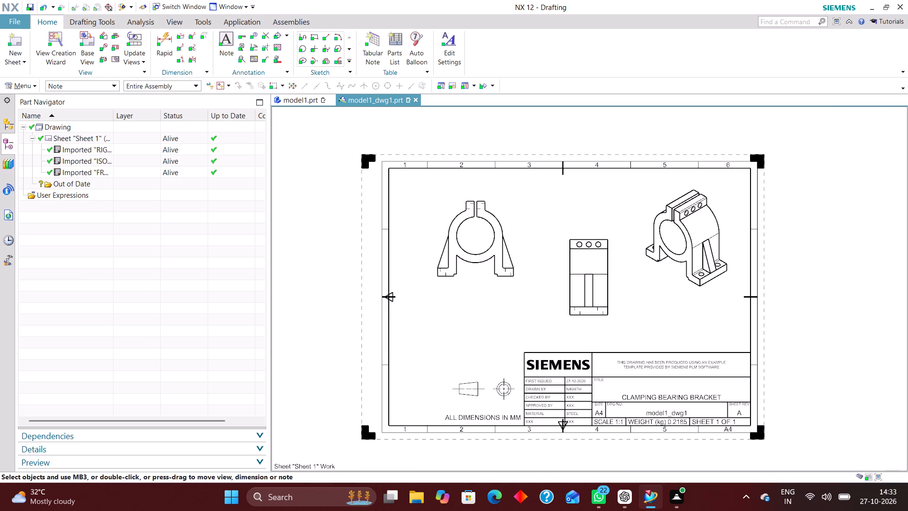
pyautogui.click(74, 84)
pyautogui.click(67, 207)
pyautogui.hotkey('ctrl', 'a')
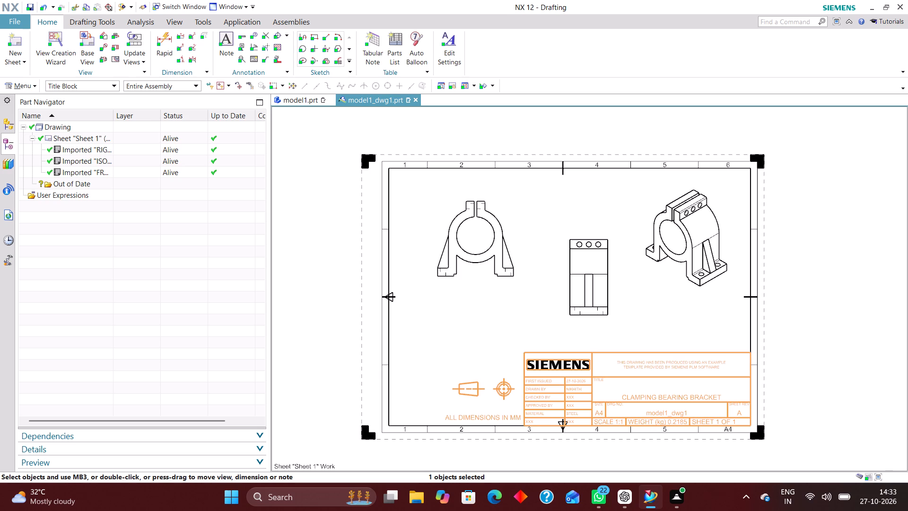
pyautogui.hotkey('ctrl', 'j')
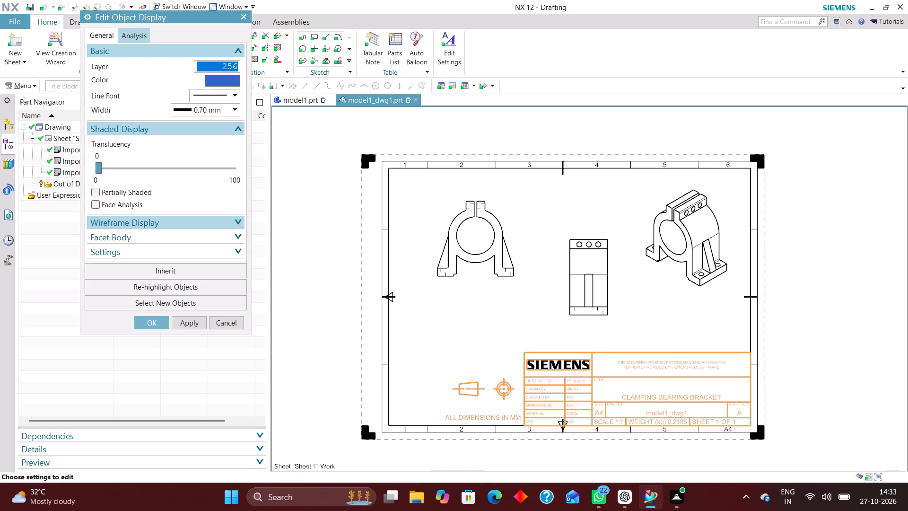
pyautogui.click(156, 319)
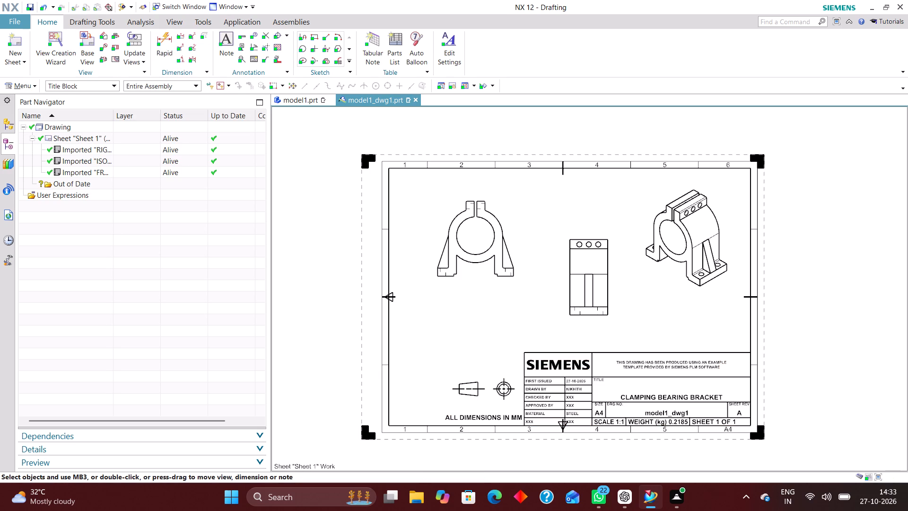
# In Layer Settings, set the whole ALL category to visible only so that every layer shows on the sheet.
pyautogui.hotkey('ctrl', 'l')
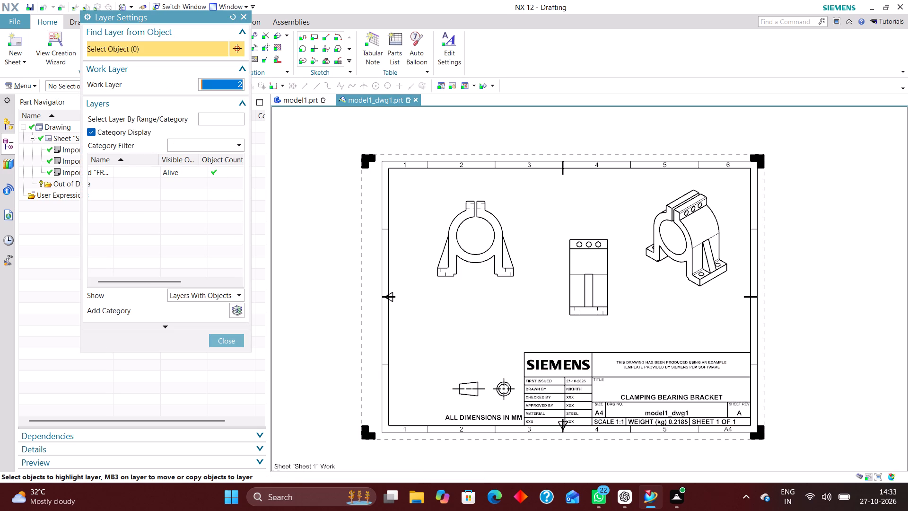
pyautogui.click(98, 168)
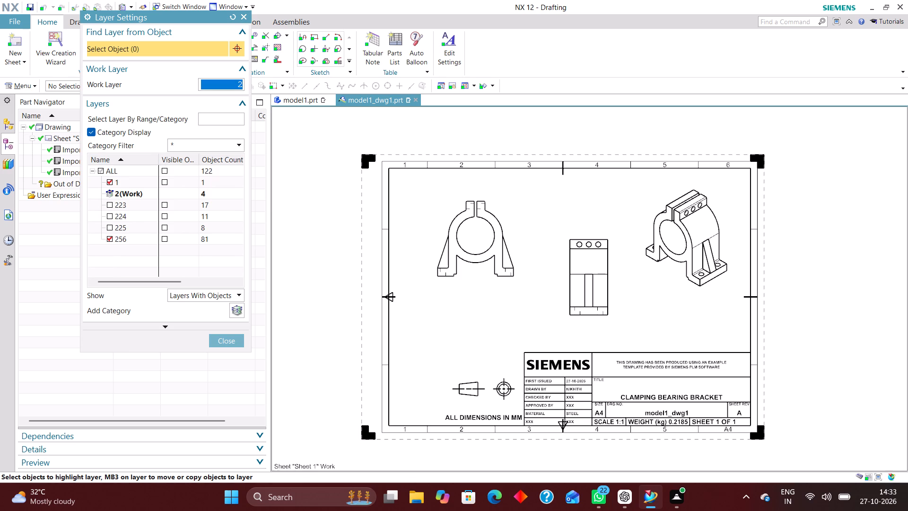
pyautogui.click(166, 171)
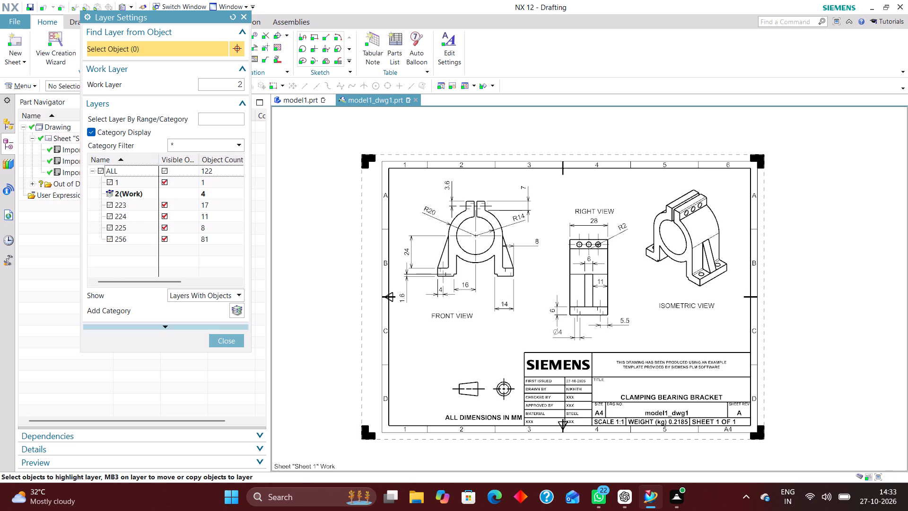
pyautogui.click(227, 342)
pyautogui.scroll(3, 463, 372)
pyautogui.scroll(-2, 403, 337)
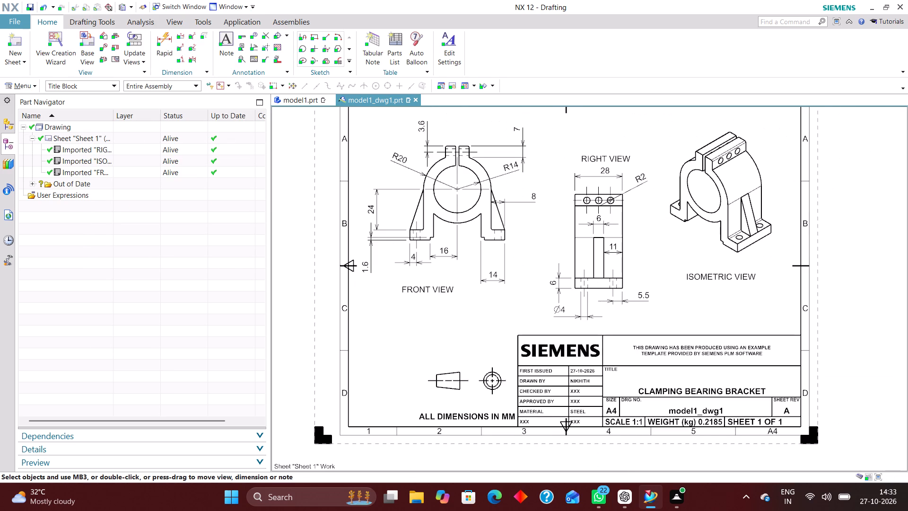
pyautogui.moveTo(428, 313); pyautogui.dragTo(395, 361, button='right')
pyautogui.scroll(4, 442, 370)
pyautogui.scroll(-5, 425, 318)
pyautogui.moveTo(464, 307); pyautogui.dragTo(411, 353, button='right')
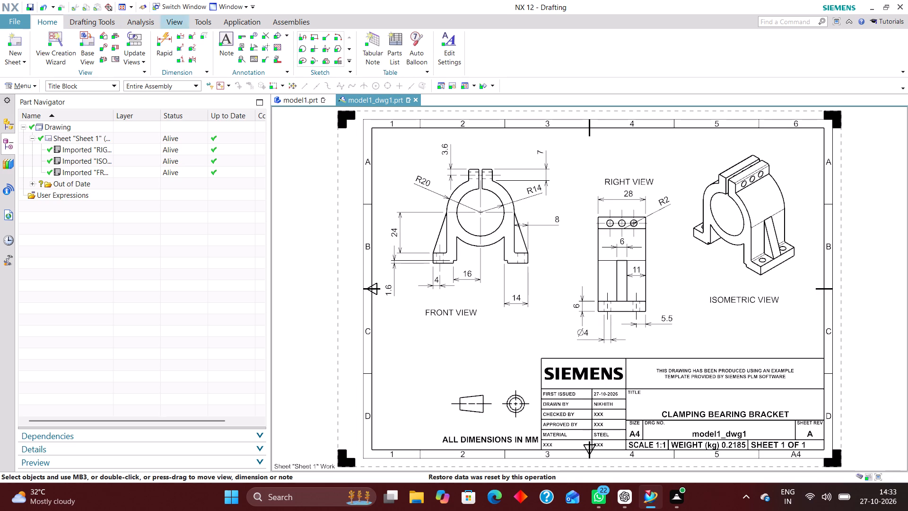
# Switch to the model1.prt part and stop the journal recording.
pyautogui.click(302, 102)
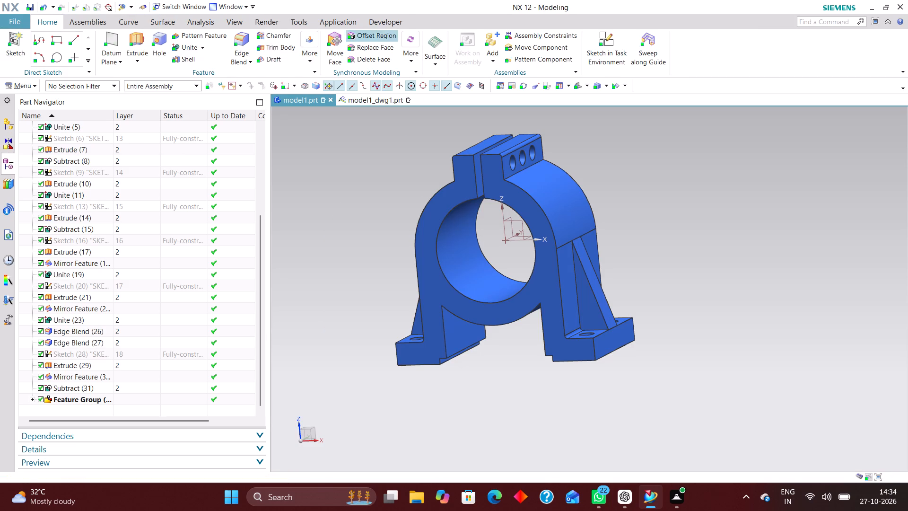
pyautogui.click(391, 23)
pyautogui.click(304, 34)
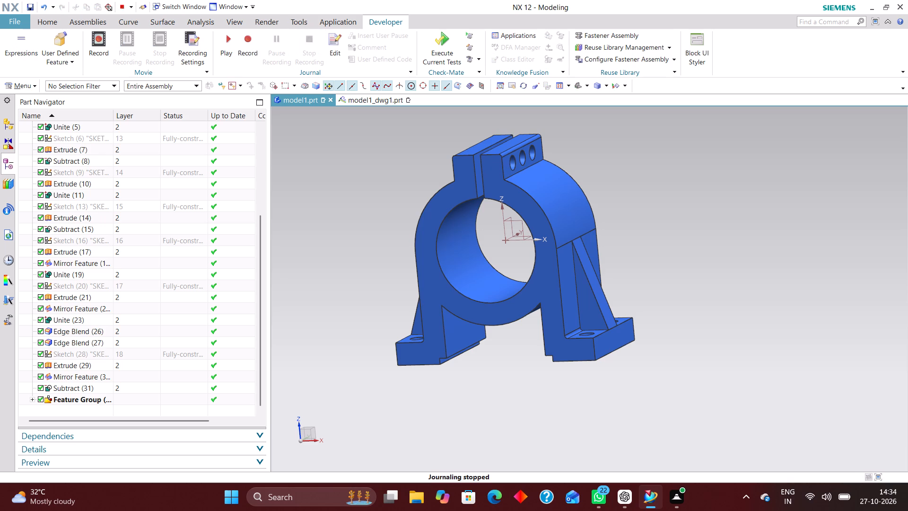